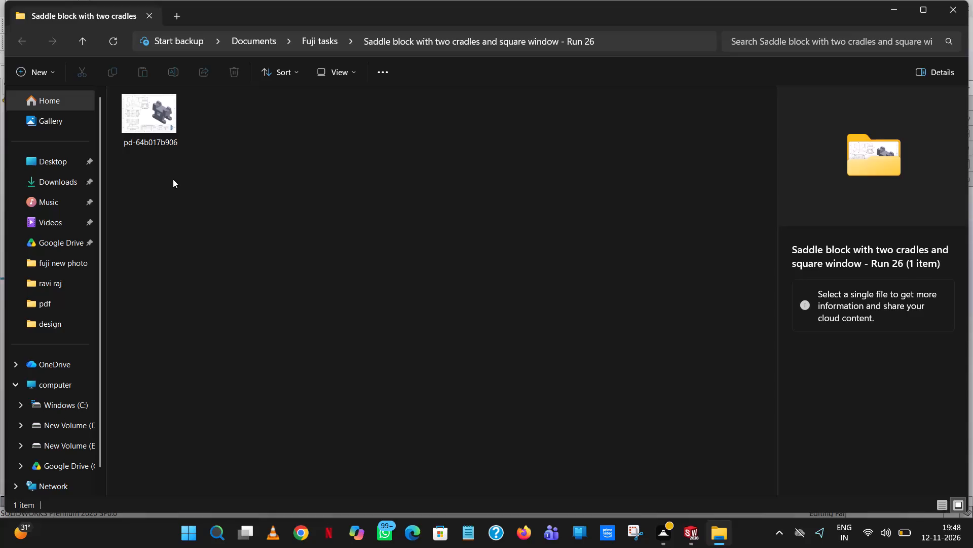
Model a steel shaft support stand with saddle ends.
Cut the drawing image pd-64b017b906 from the "Saddle block with two cradles and square window - Run 26" folder.
{"action": "left_click", "coordinate": [159, 134]}
{"action": "right_click", "coordinate": [159, 134]}
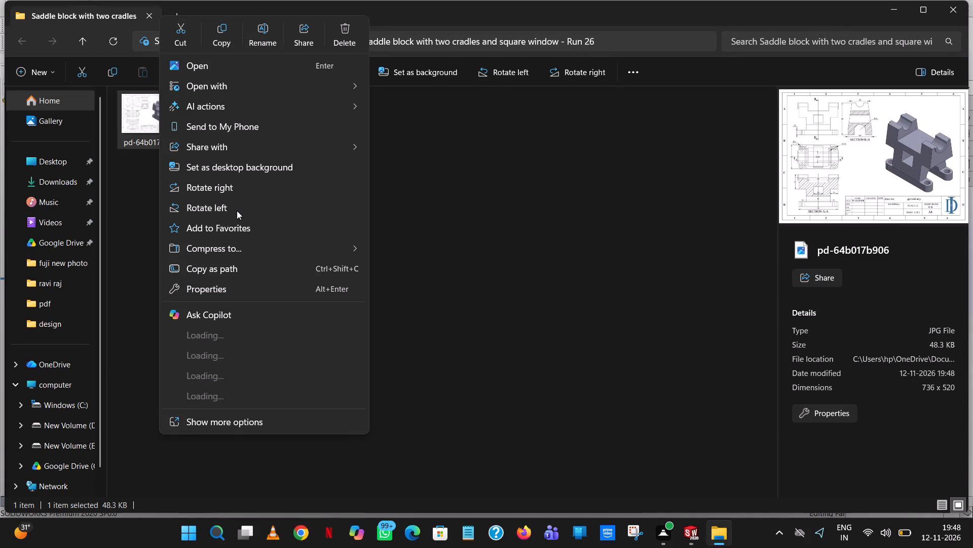
{"action": "left_click", "coordinate": [179, 42]}
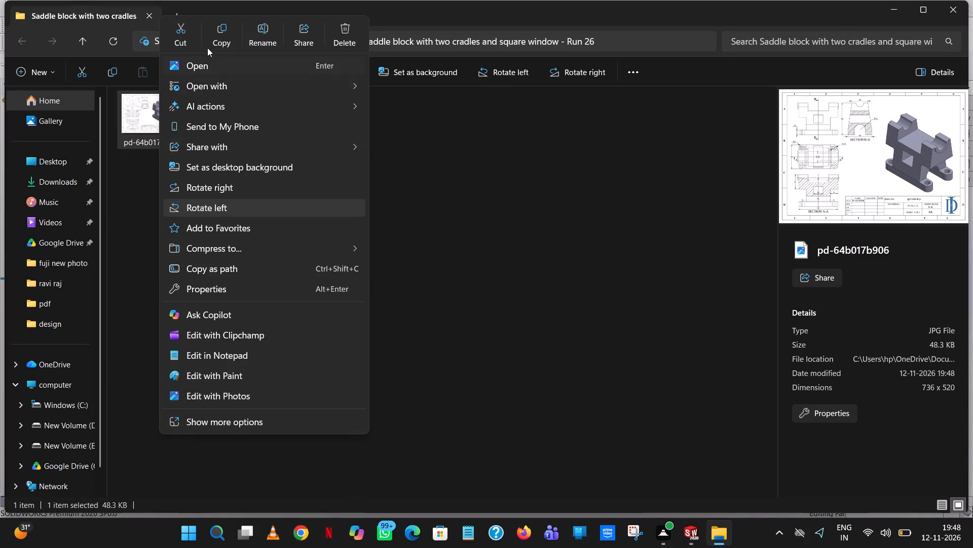
{"action": "left_click", "coordinate": [184, 37]}
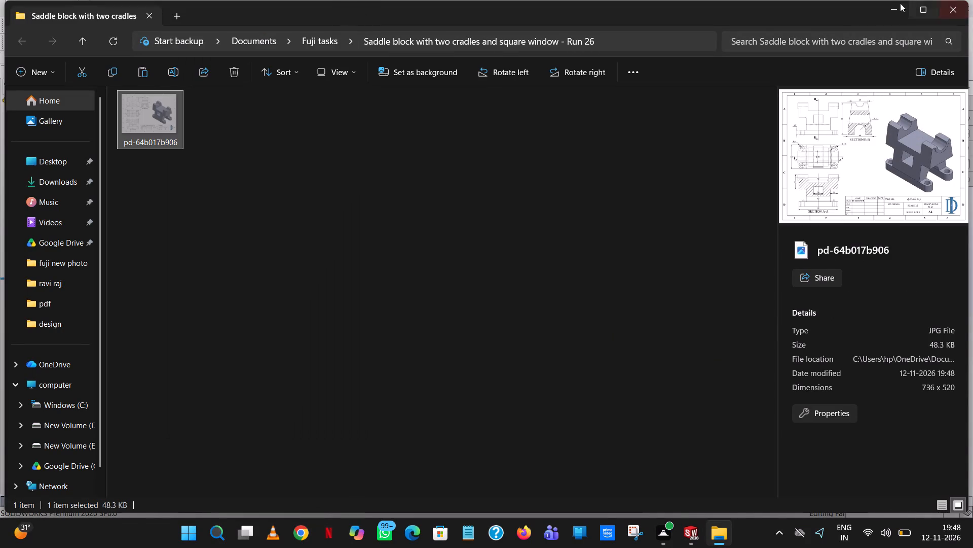
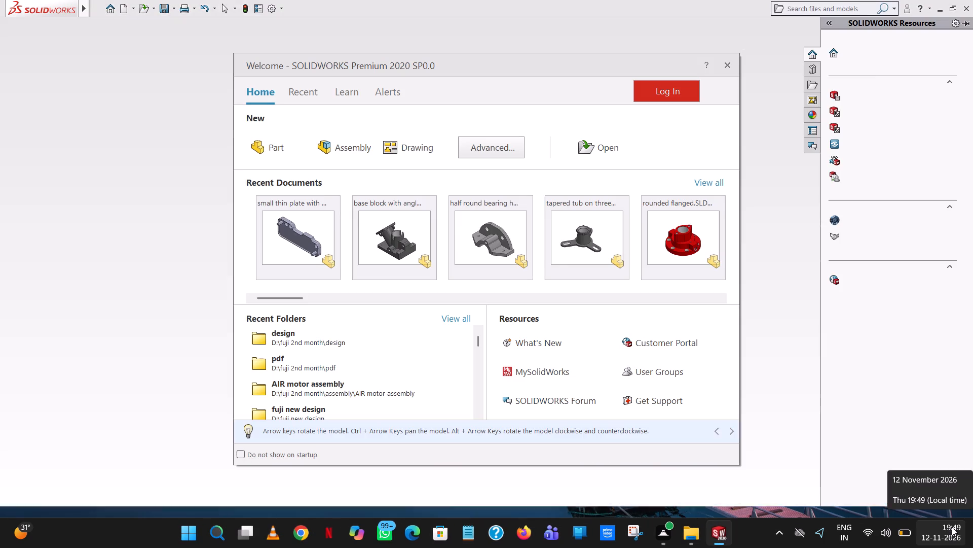
Create a new part and open a sketch on the Top Plane.
{"action": "double_click", "coordinate": [277, 144]}
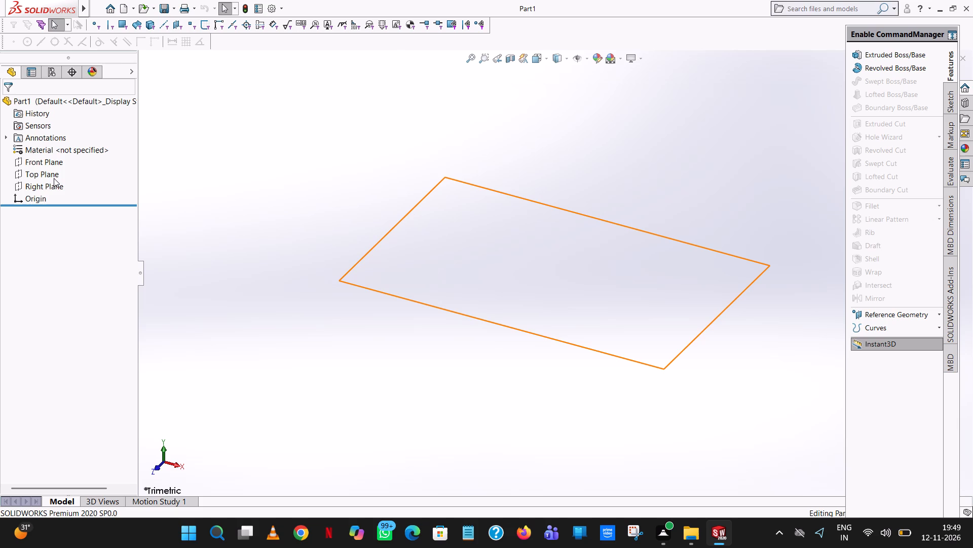
{"action": "left_click", "coordinate": [53, 178]}
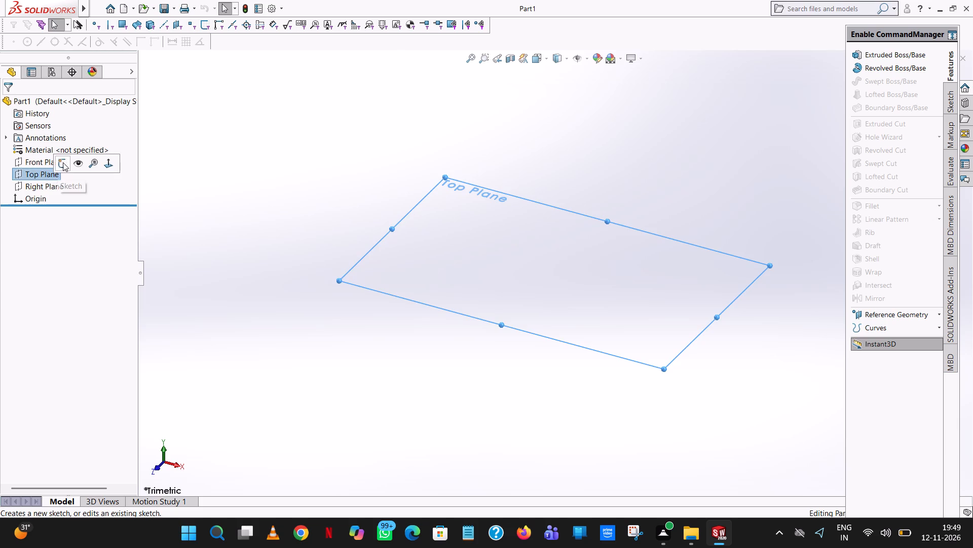
{"action": "left_click", "coordinate": [63, 162]}
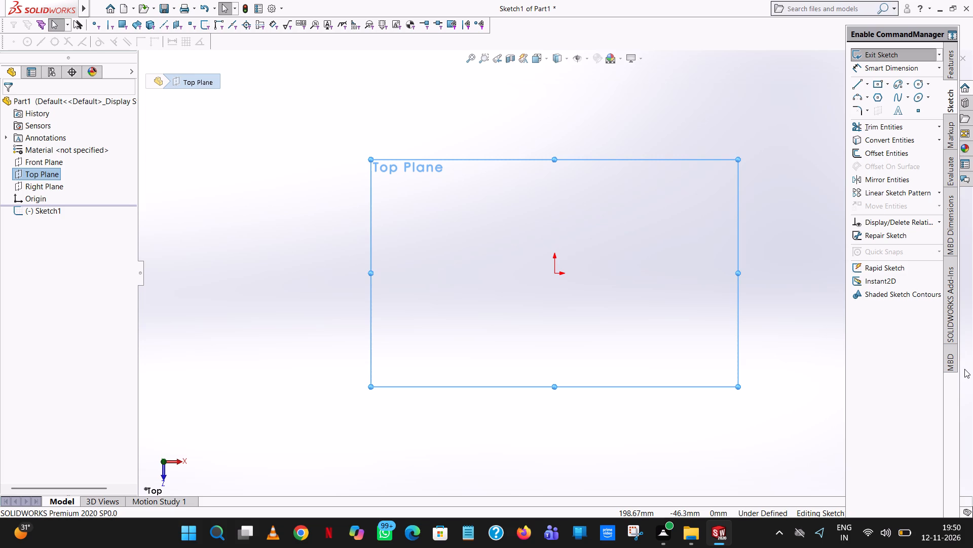
Sketch a vertical line upward from the origin with its length set to 30-8, i.e. 22 mm.
{"action": "scroll", "coordinate": [964, 369], "scroll_direction": "down", "scroll_amount": 1}
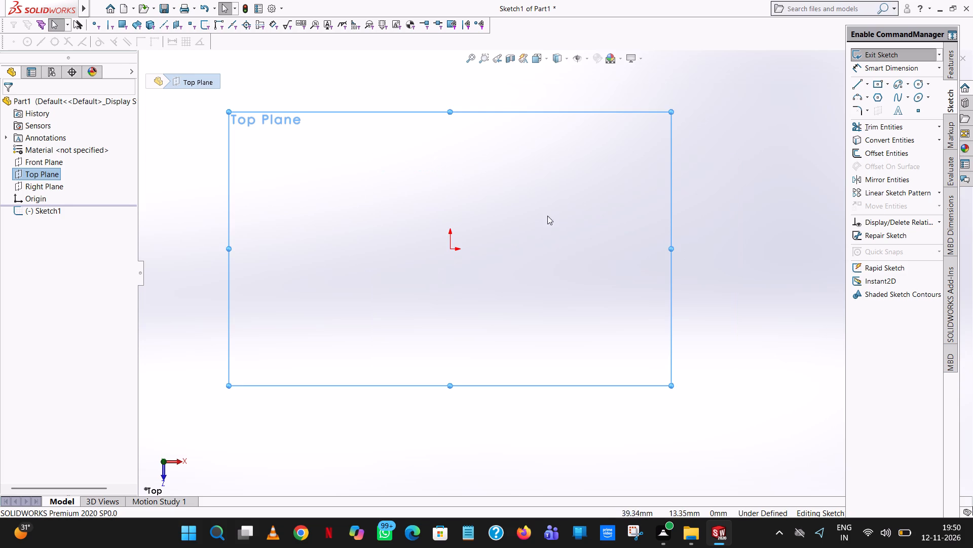
{"action": "left_click", "coordinate": [855, 84]}
{"action": "left_click", "coordinate": [448, 249]}
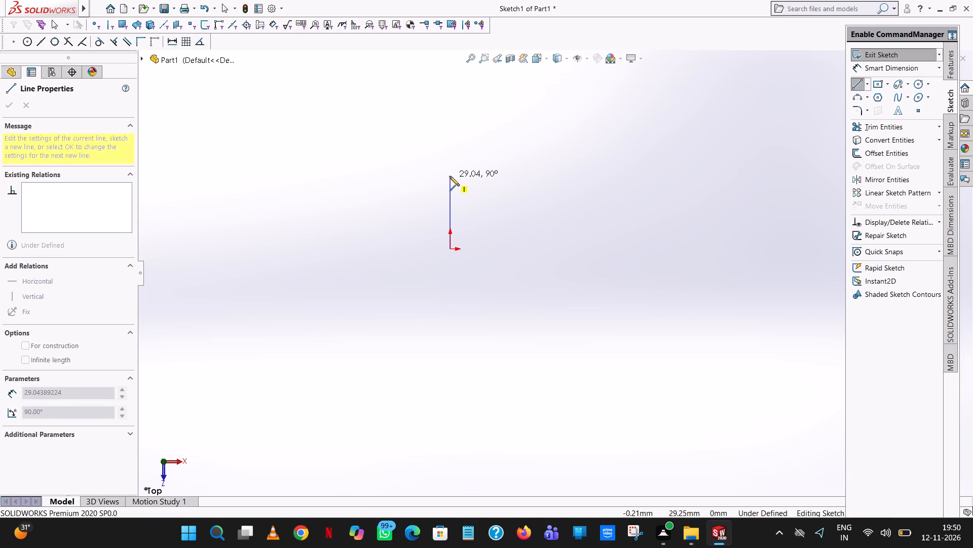
{"action": "left_click", "coordinate": [450, 176]}
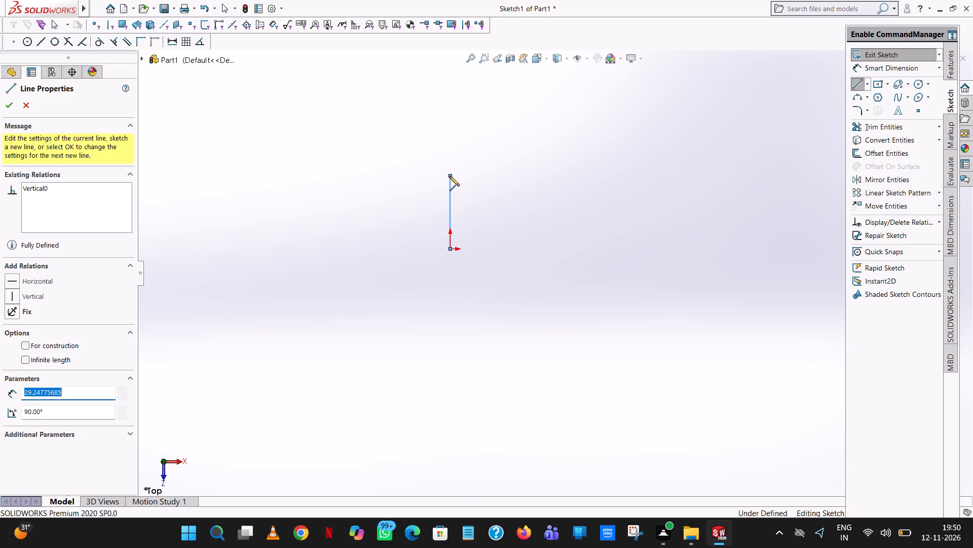
{"action": "type", "text": "30"}
{"action": "type", "text": "-8"}
{"action": "key", "text": "Return"}
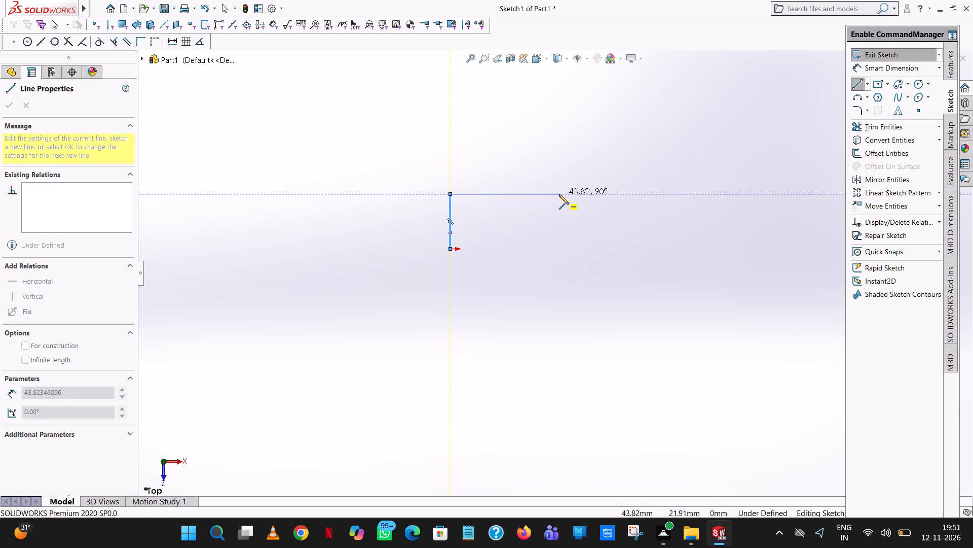
{"action": "right_click", "coordinate": [402, 143]}
{"action": "left_click", "coordinate": [434, 147]}
{"action": "left_click", "coordinate": [448, 210]}
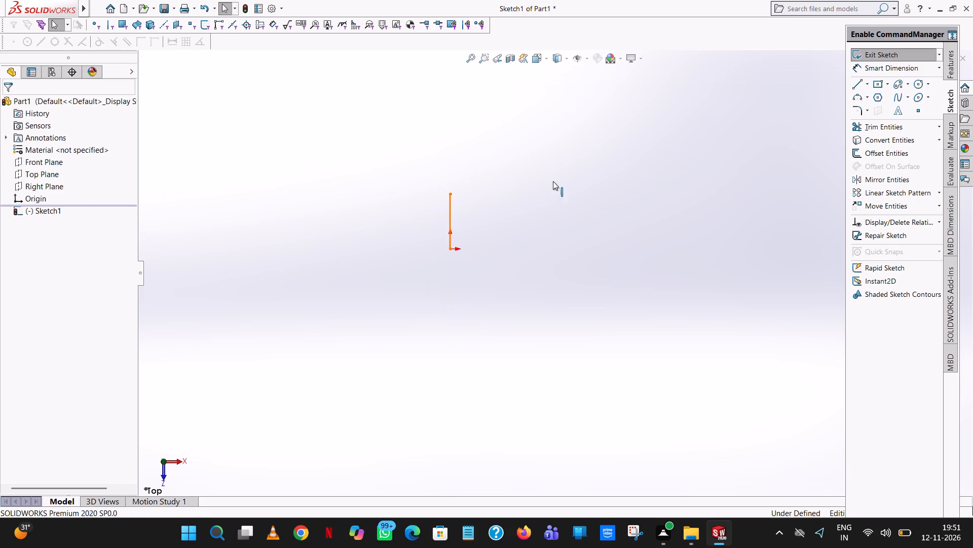
{"action": "left_click", "coordinate": [649, 119]}
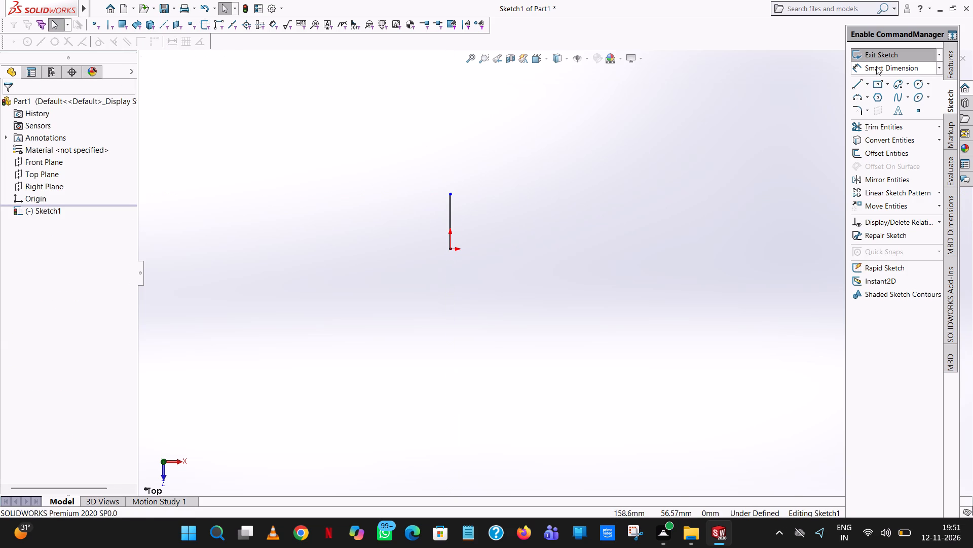
Sketch a horizontal line to the right from the vertical line's upper end, with its length set to 82/2 (41 mm).
{"action": "left_click", "coordinate": [853, 83]}
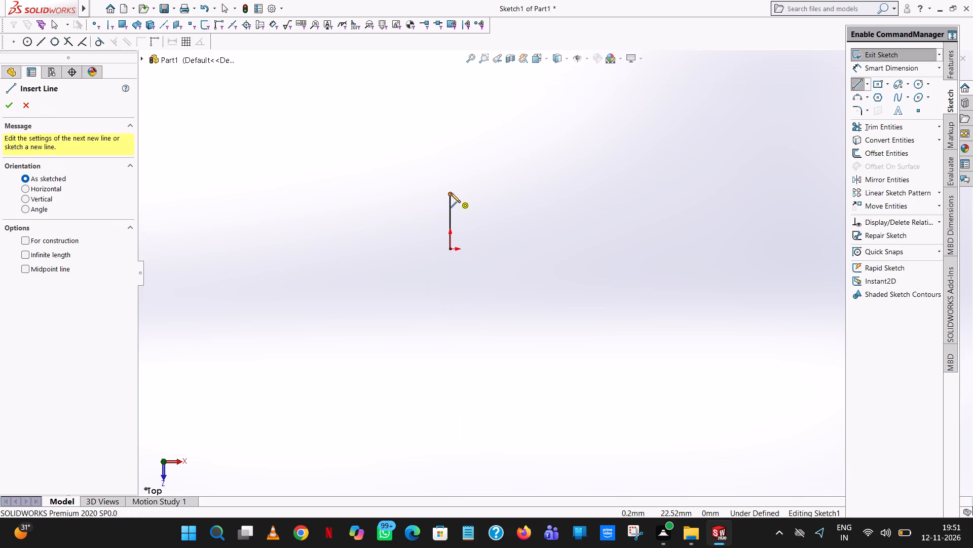
{"action": "left_click", "coordinate": [451, 193]}
{"action": "left_click", "coordinate": [616, 192]}
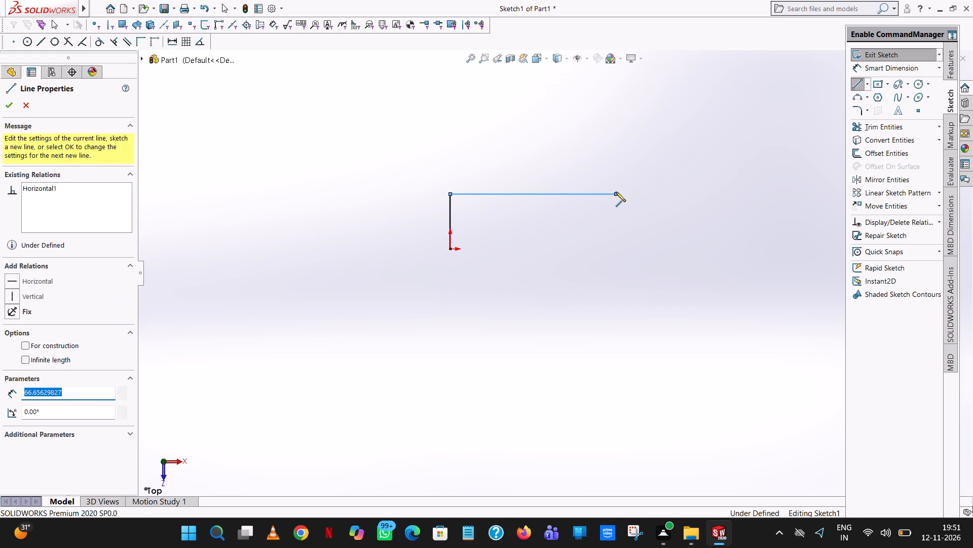
{"action": "type", "text": "82/2"}
{"action": "key", "text": "Return"}
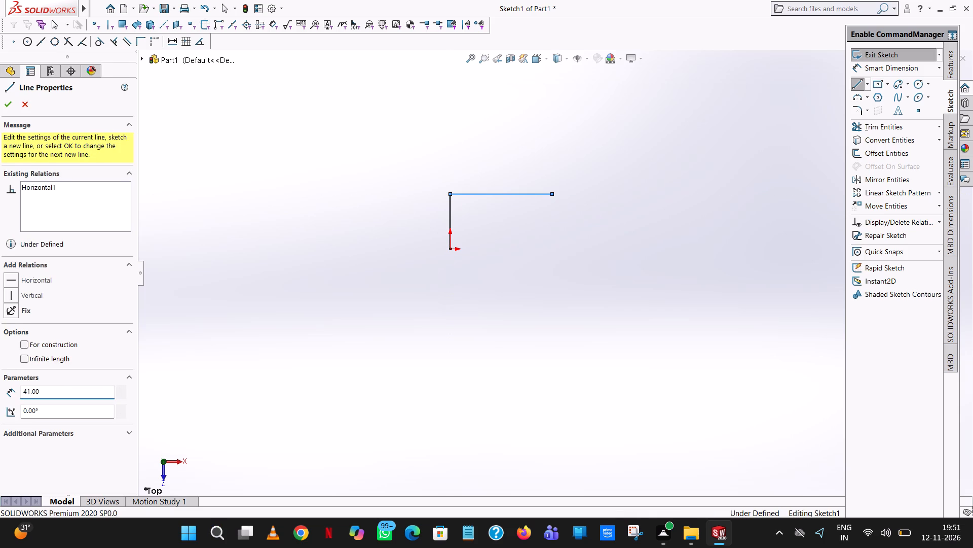
{"action": "right_click", "coordinate": [616, 192]}
{"action": "left_click", "coordinate": [653, 196]}
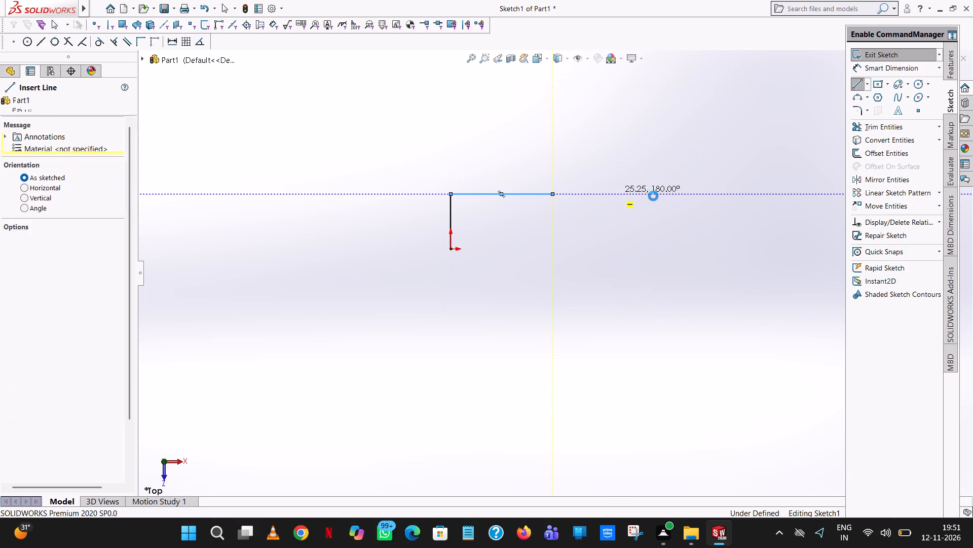
{"action": "left_click", "coordinate": [586, 123]}
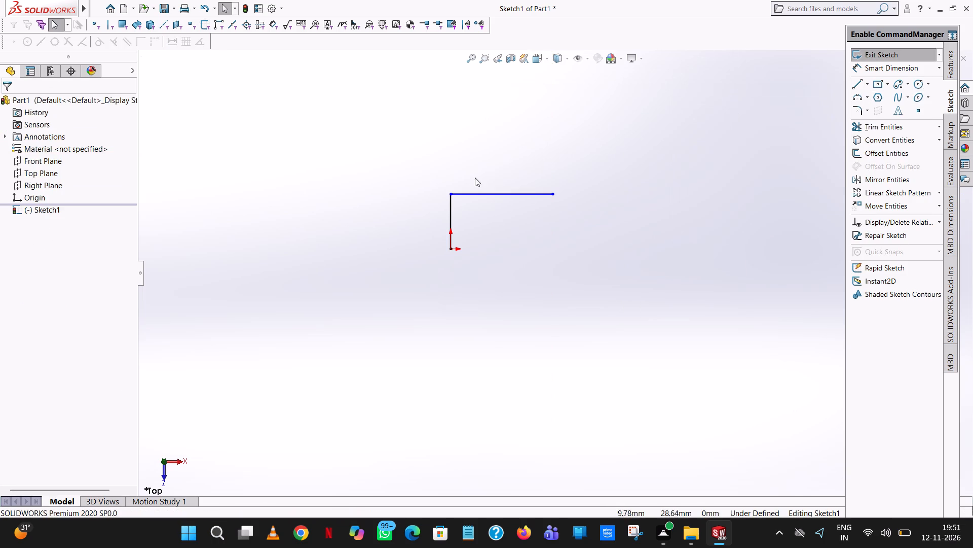
{"action": "left_click", "coordinate": [469, 196]}
{"action": "left_click", "coordinate": [366, 184]}
Sketch a 41 mm horizontal line to the left from the vertical line's upper end.
{"action": "left_click", "coordinate": [861, 80]}
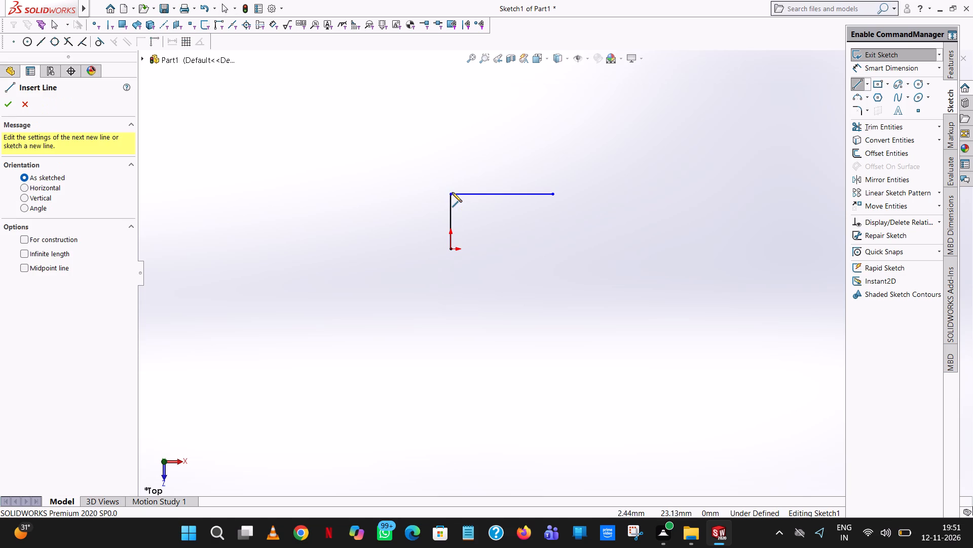
{"action": "left_click", "coordinate": [450, 192]}
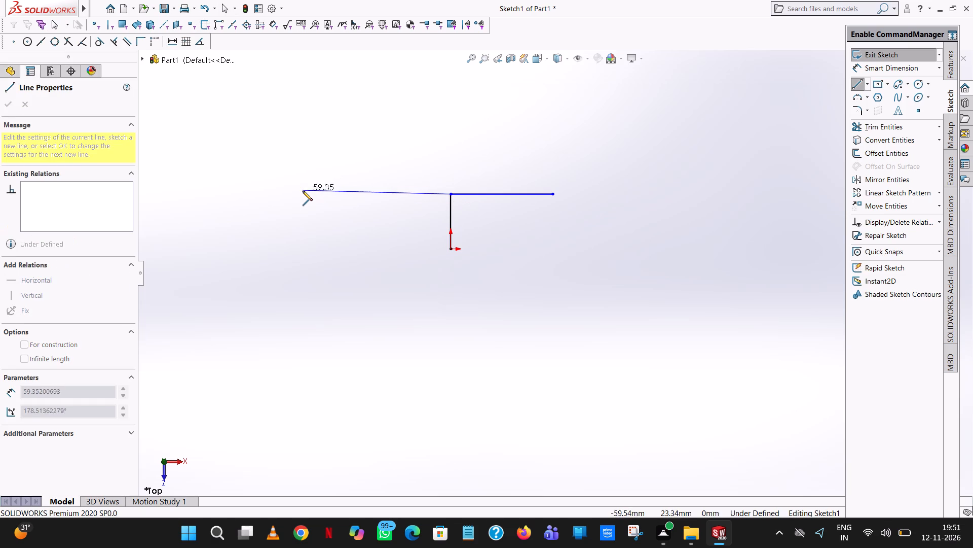
{"action": "left_click", "coordinate": [302, 194]}
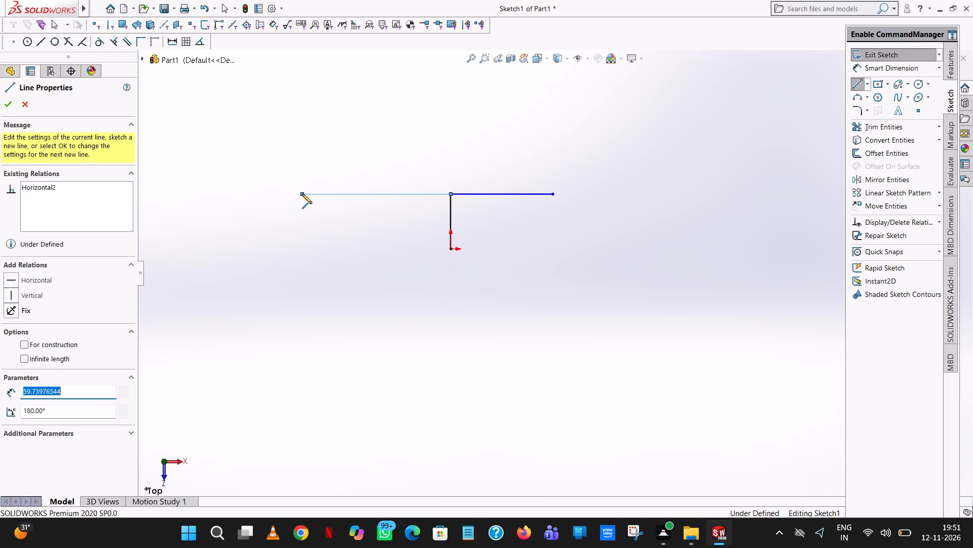
{"action": "type", "text": "41"}
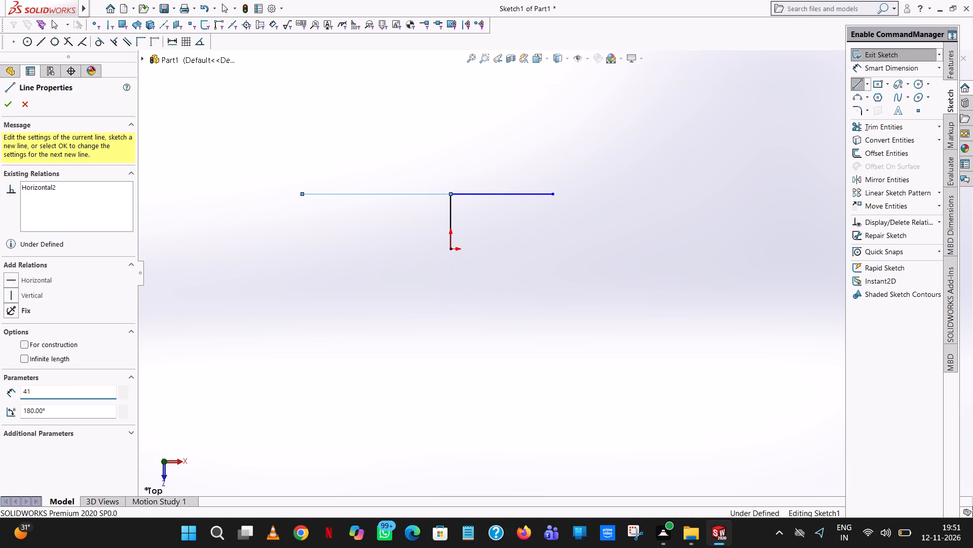
{"action": "key", "text": "Return"}
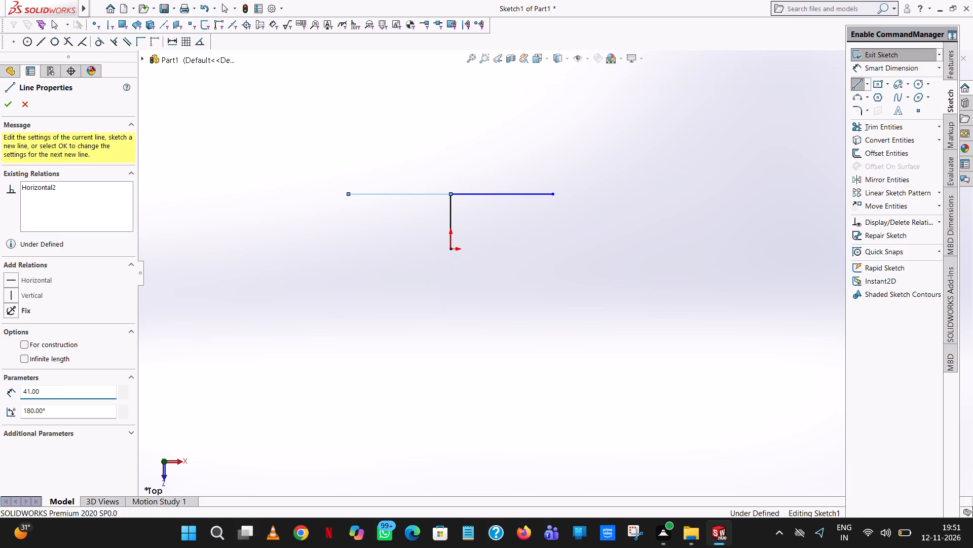
{"action": "right_click", "coordinate": [302, 194]}
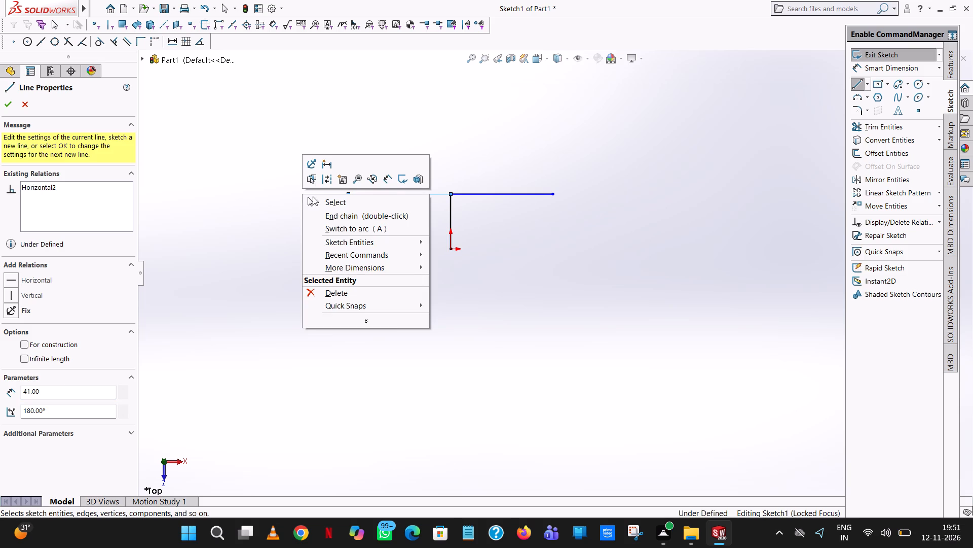
{"action": "left_click", "coordinate": [314, 196]}
{"action": "left_click", "coordinate": [627, 190]}
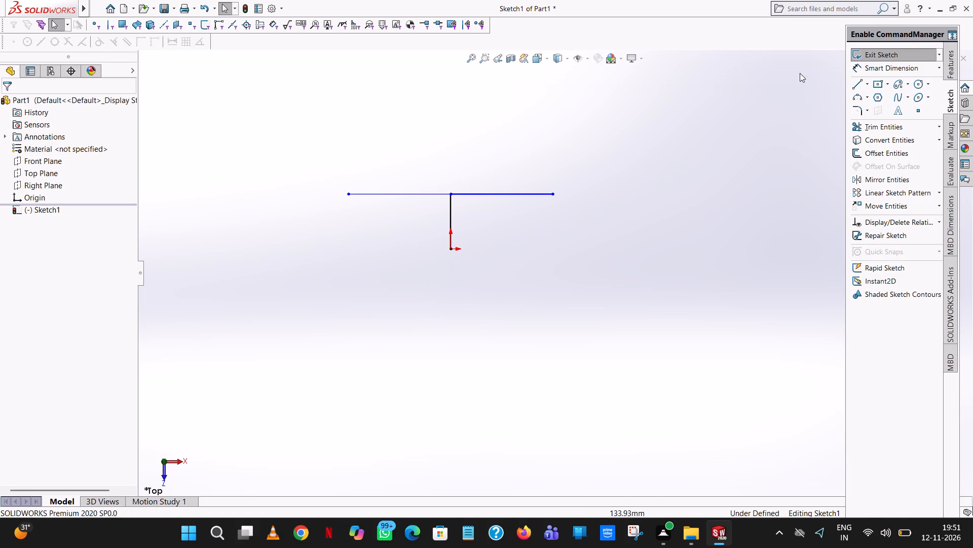
Sketch a circle of radius 8 mm centred on the right end of the horizontal lines.
{"action": "left_click", "coordinate": [921, 81]}
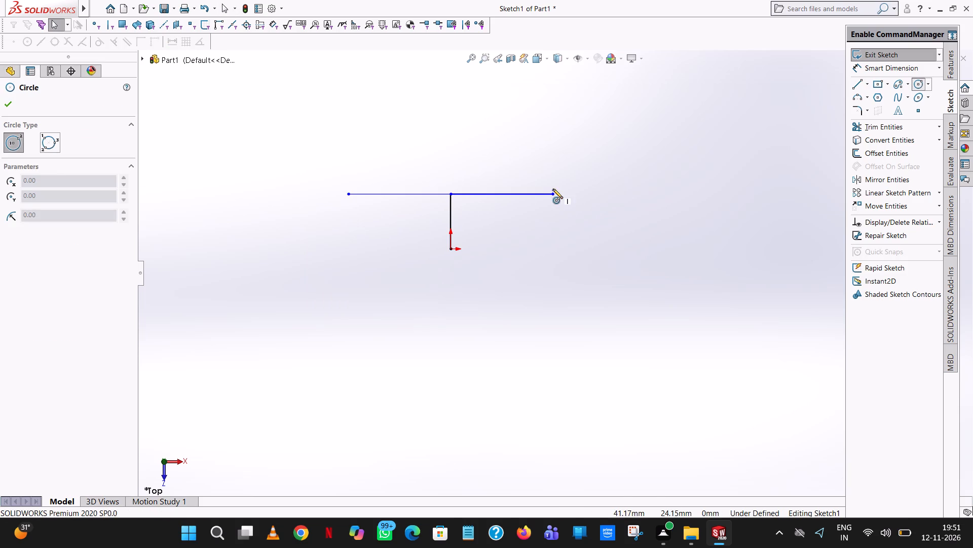
{"action": "left_click", "coordinate": [553, 193]}
{"action": "left_click", "coordinate": [568, 171]}
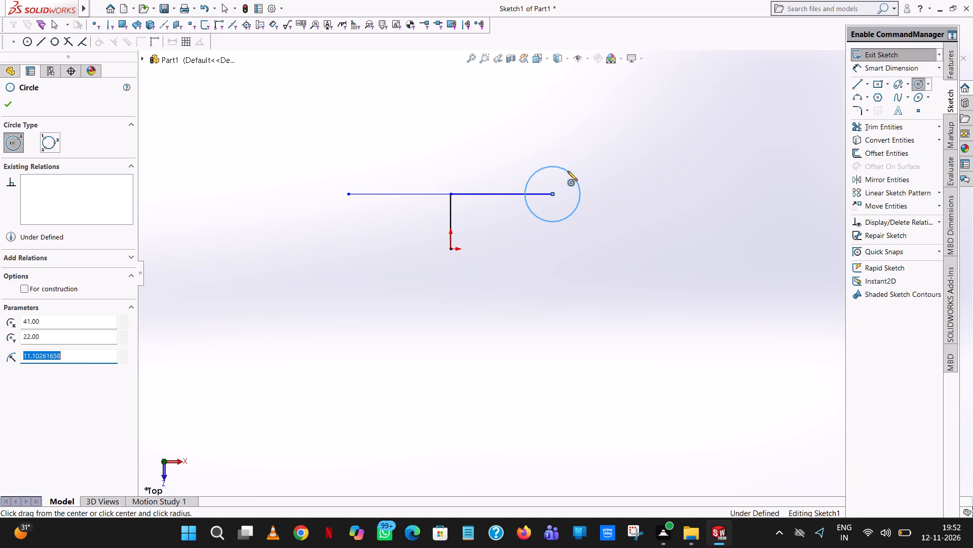
{"action": "key", "text": "8"}
{"action": "key", "text": "Return"}
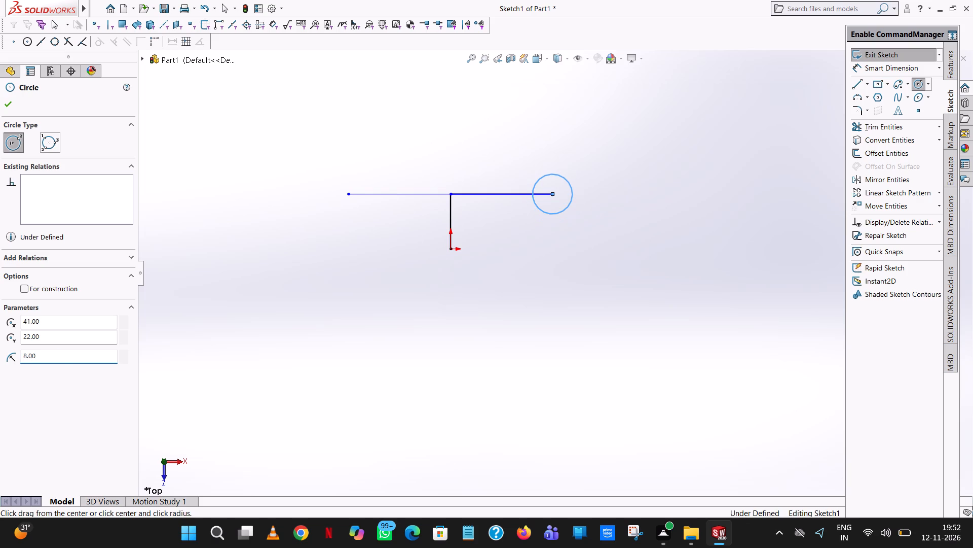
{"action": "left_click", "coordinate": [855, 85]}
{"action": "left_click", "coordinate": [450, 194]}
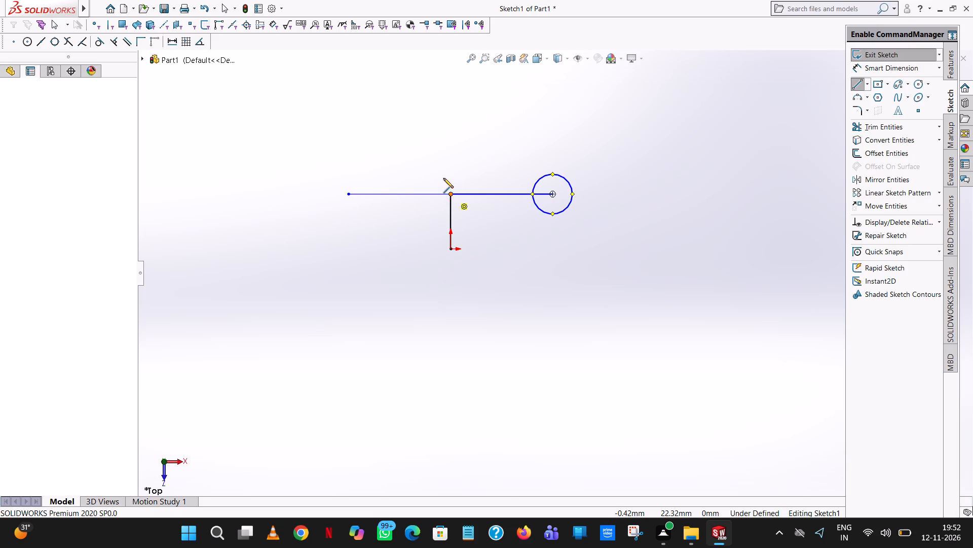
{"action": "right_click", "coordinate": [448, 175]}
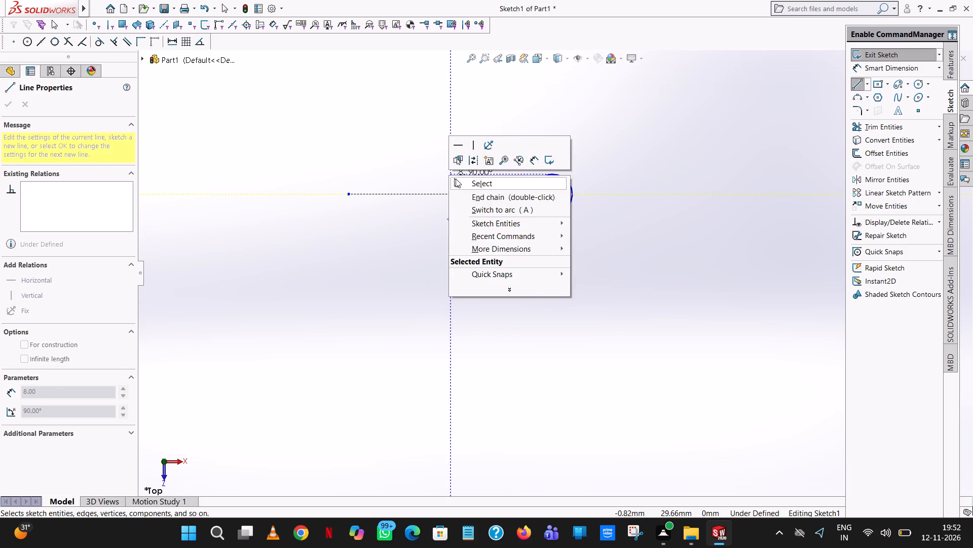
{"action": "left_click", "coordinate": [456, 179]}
Sketch an 82 mm horizontal line from the top of the right circle to directly above the left line's outer end.
{"action": "left_click", "coordinate": [851, 86]}
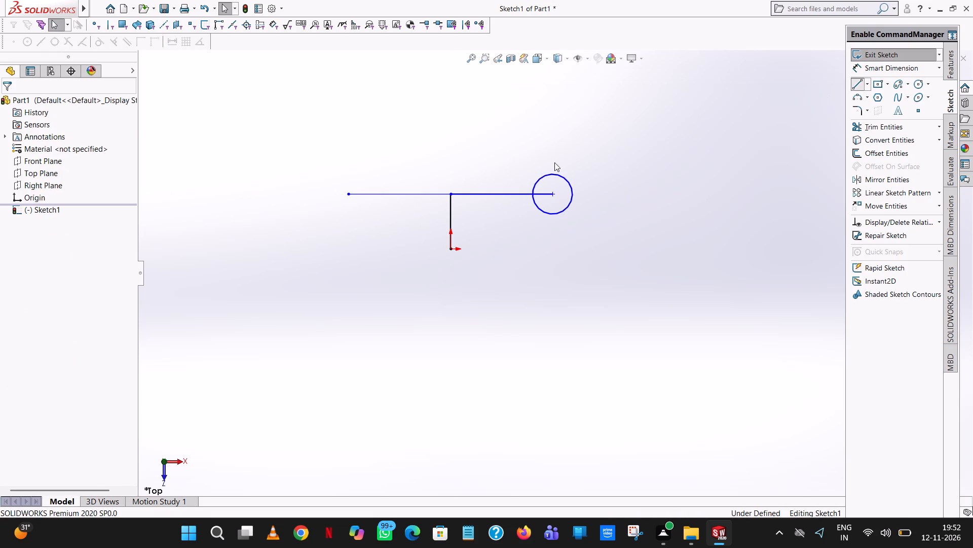
{"action": "left_click", "coordinate": [552, 173]}
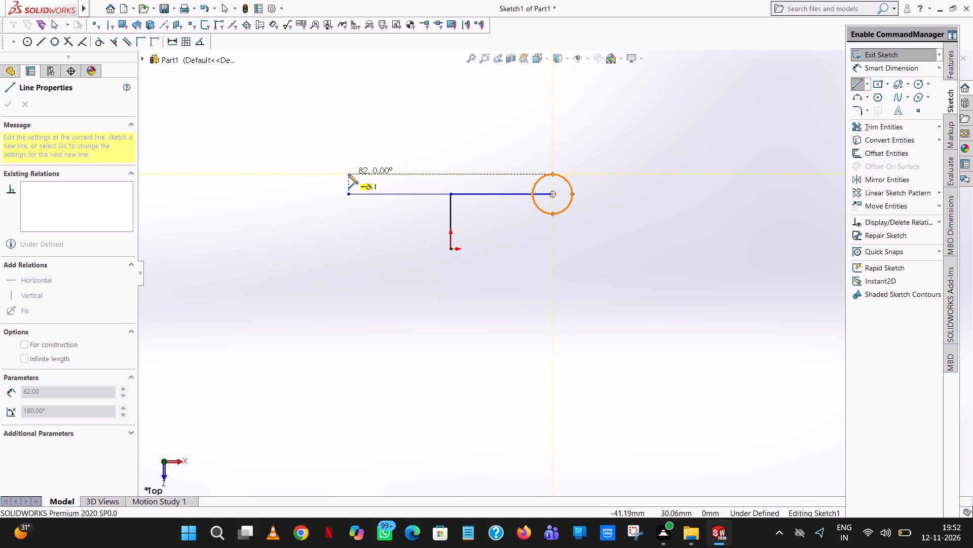
{"action": "left_click", "coordinate": [348, 174]}
{"action": "right_click", "coordinate": [348, 174]}
{"action": "left_click", "coordinate": [366, 181]}
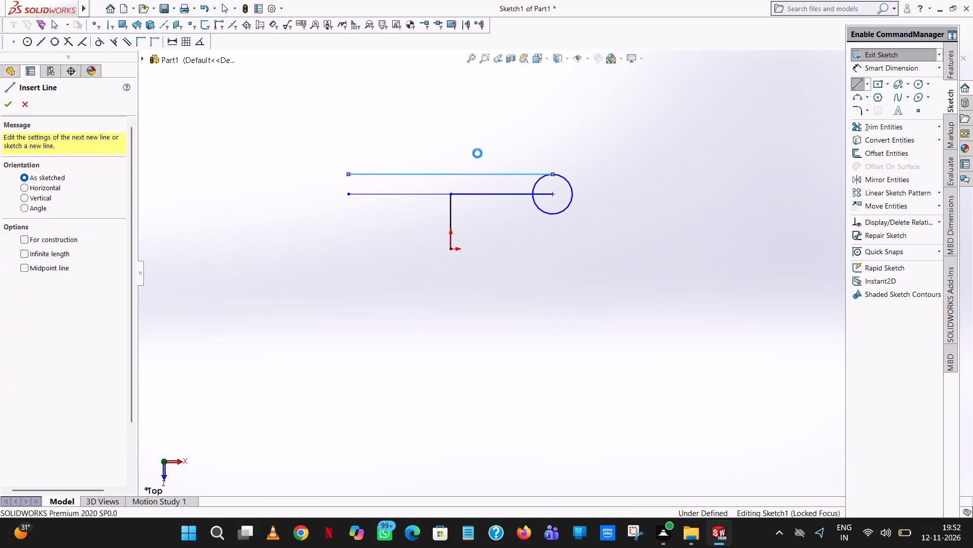
Sketch a circle of radius 8 mm centred on the left line's outer end, reaching the end of the upper line.
{"action": "left_click", "coordinate": [917, 81]}
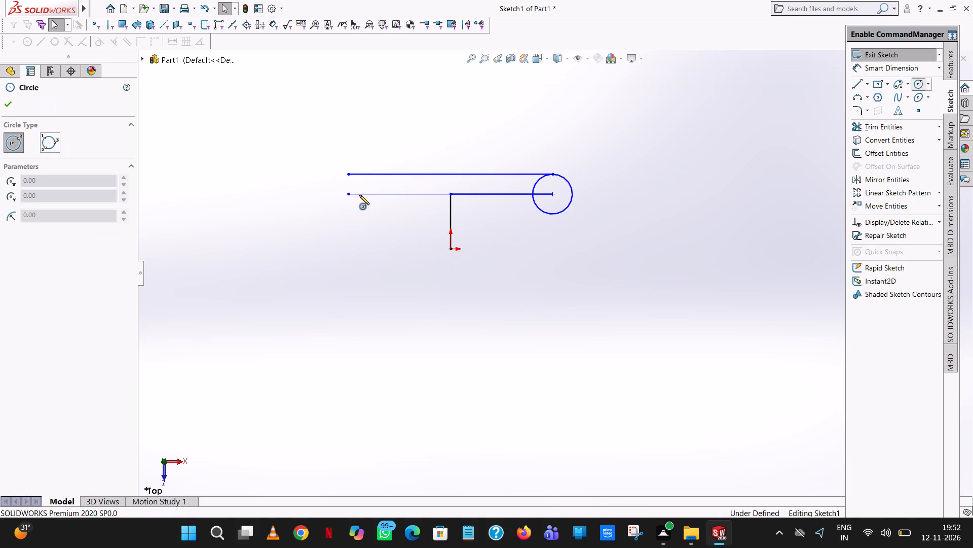
{"action": "left_click", "coordinate": [349, 194]}
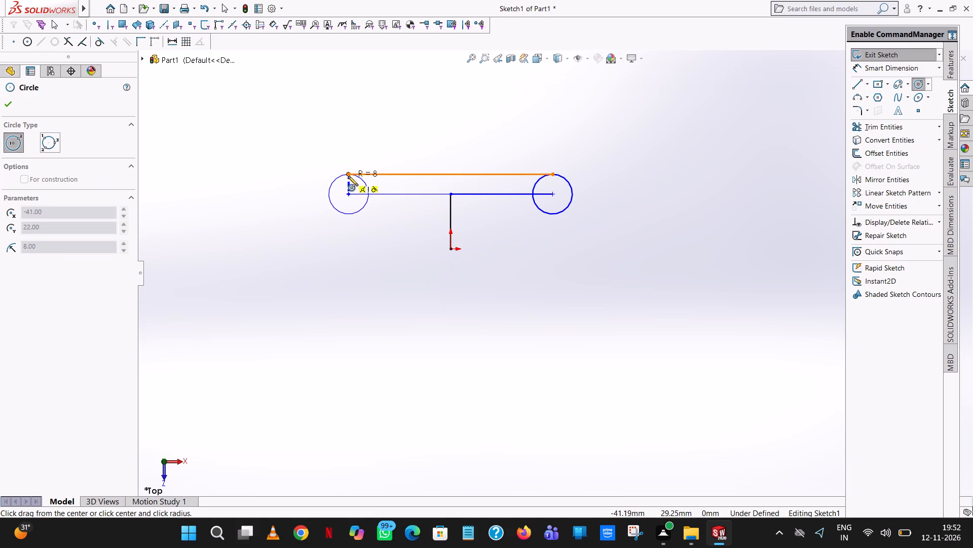
{"action": "left_click", "coordinate": [347, 174]}
{"action": "right_click", "coordinate": [347, 174]}
{"action": "left_click", "coordinate": [369, 182]}
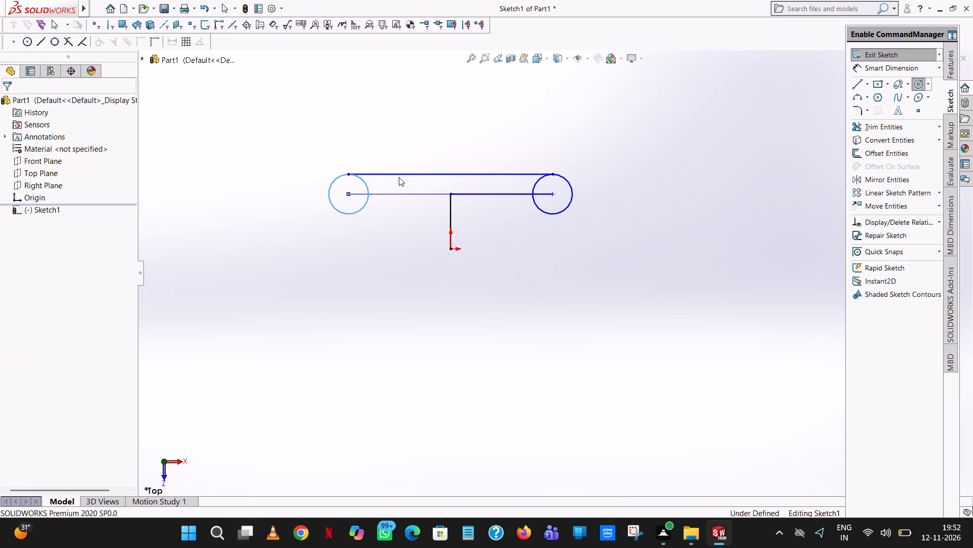
Sketch an 82 mm horizontal line joining the bottom of the left circle to the bottom of the right circle.
{"action": "left_click", "coordinate": [857, 80]}
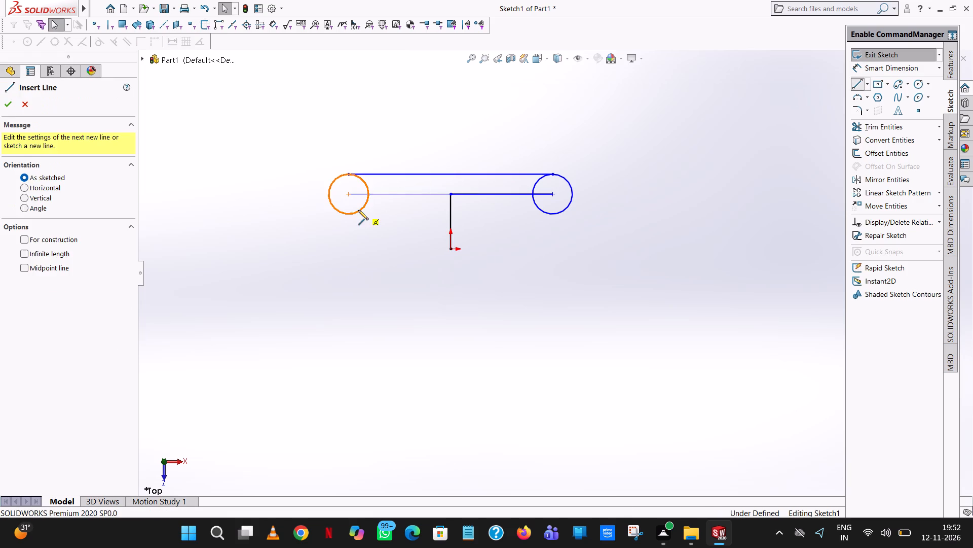
{"action": "left_click", "coordinate": [347, 214]}
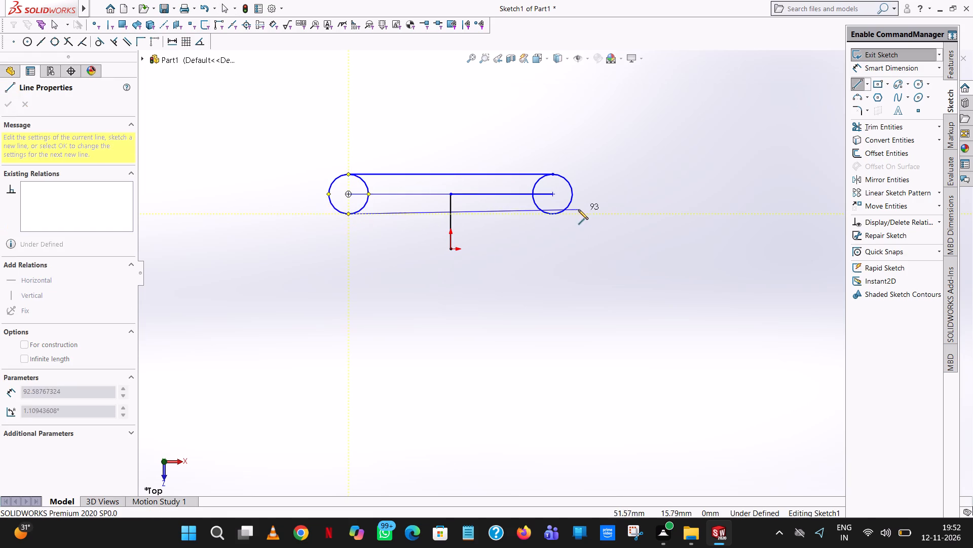
{"action": "left_click", "coordinate": [551, 214]}
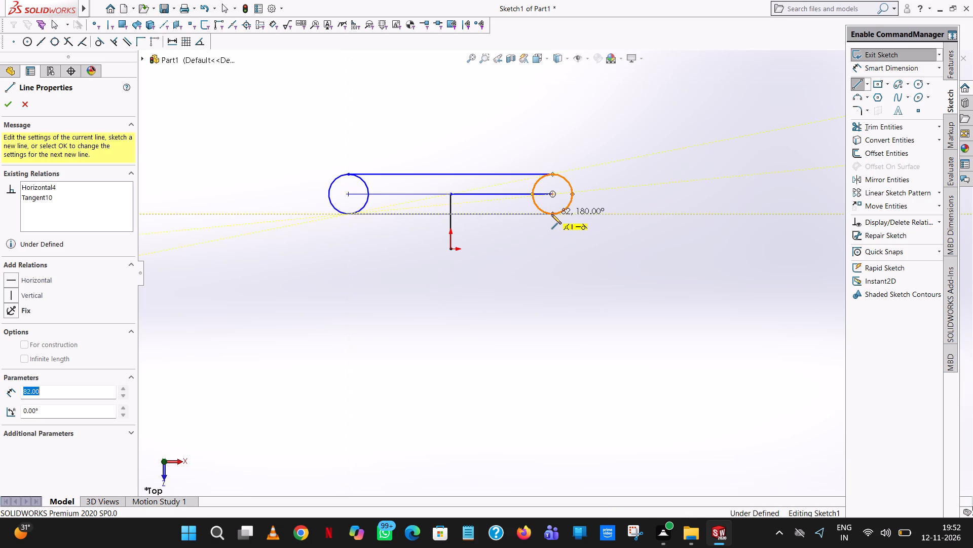
{"action": "right_click", "coordinate": [551, 214]}
{"action": "left_click", "coordinate": [574, 219]}
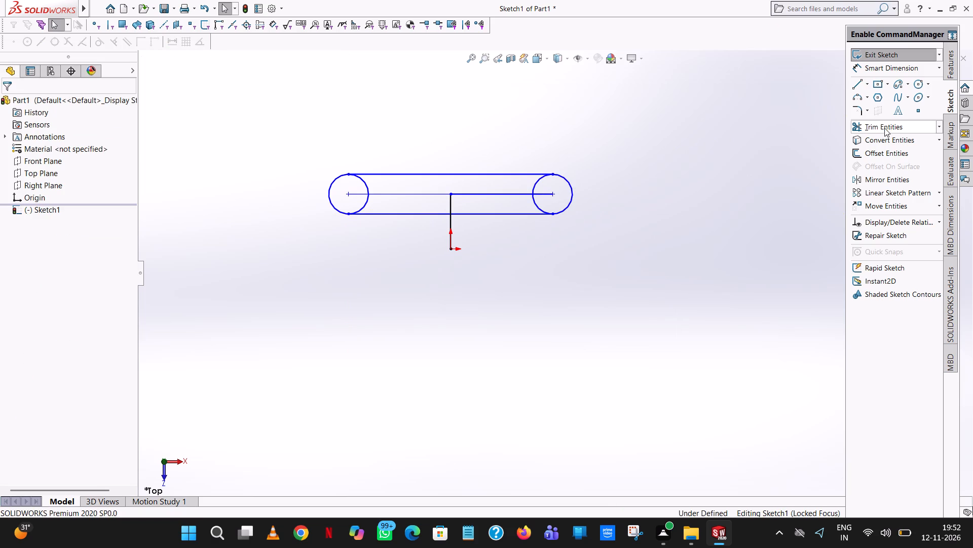
Trim the inner halves of both circles, the centre horizontal lines and the vertical line from the origin, keeping only the slot outline.
{"action": "left_click", "coordinate": [884, 128]}
{"action": "left_click", "coordinate": [539, 182]}
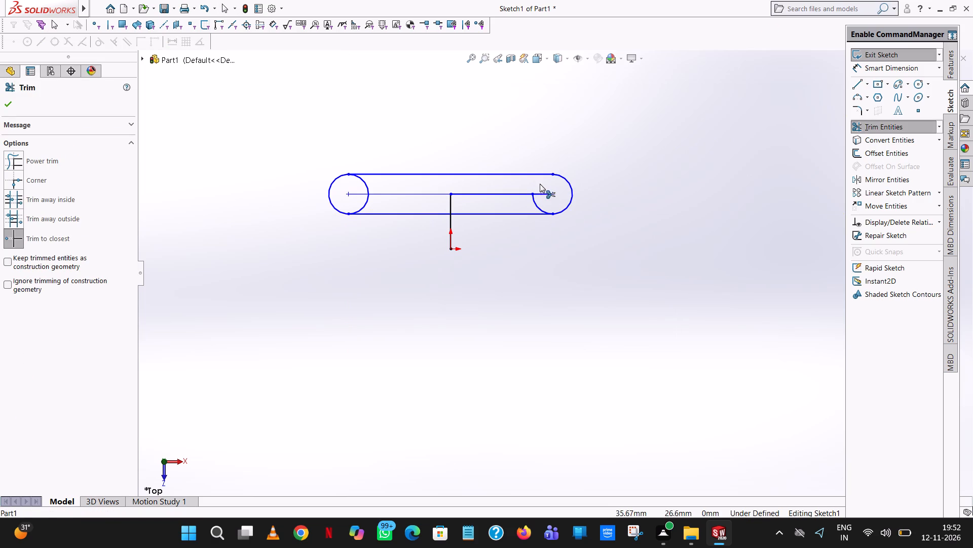
{"action": "left_click", "coordinate": [540, 190]}
{"action": "left_click", "coordinate": [541, 191]}
{"action": "left_click", "coordinate": [541, 192]}
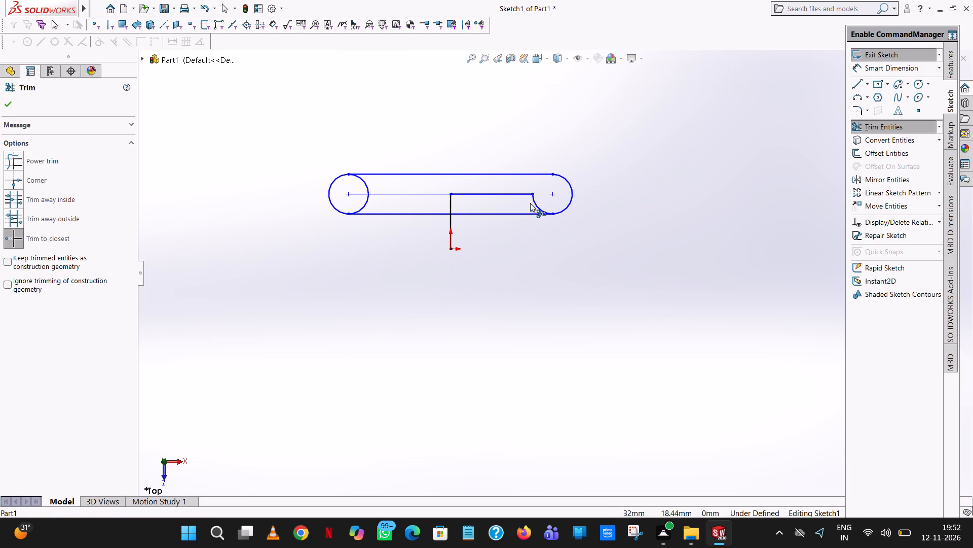
{"action": "left_click", "coordinate": [532, 202]}
{"action": "left_click", "coordinate": [525, 194]}
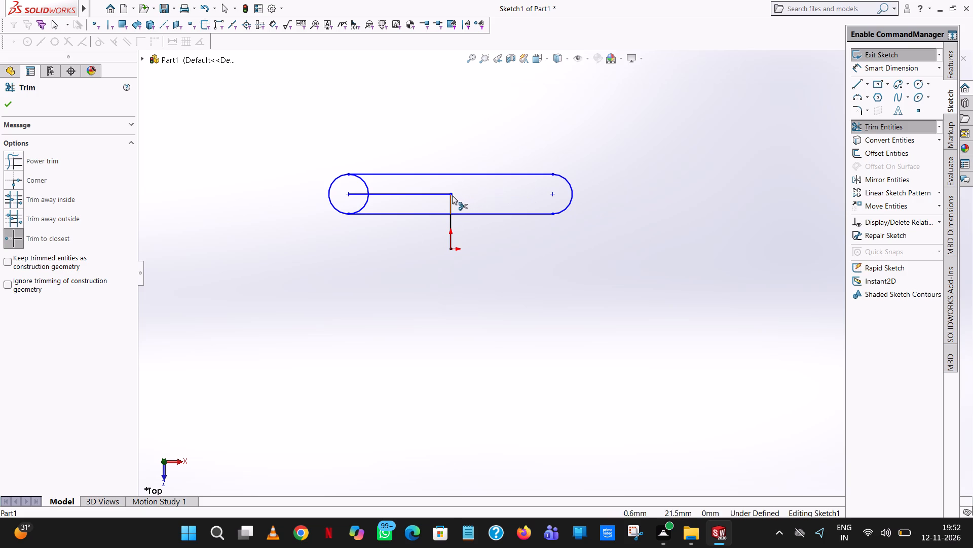
{"action": "left_click", "coordinate": [452, 195]}
{"action": "left_click", "coordinate": [448, 195]}
{"action": "left_click", "coordinate": [368, 194]}
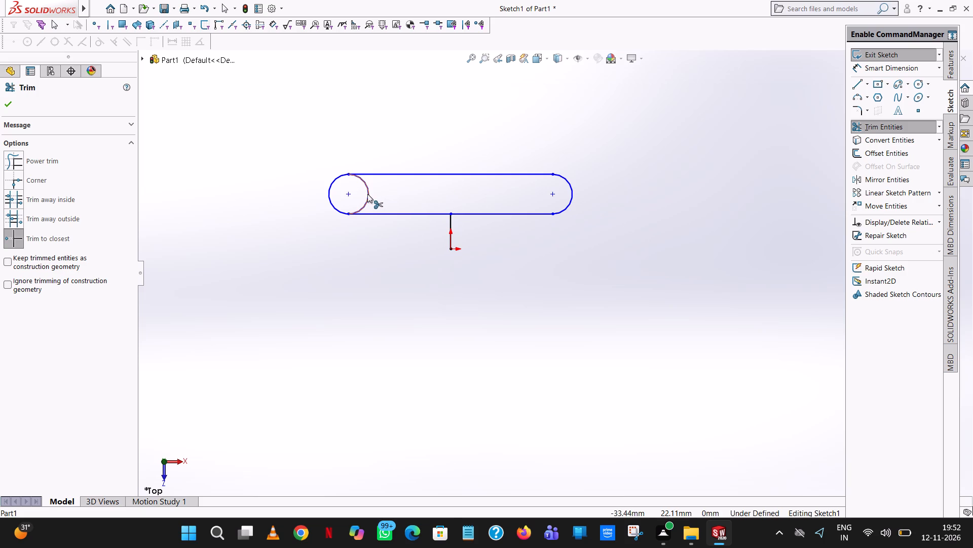
{"action": "left_click", "coordinate": [367, 194]}
{"action": "left_click", "coordinate": [367, 194]}
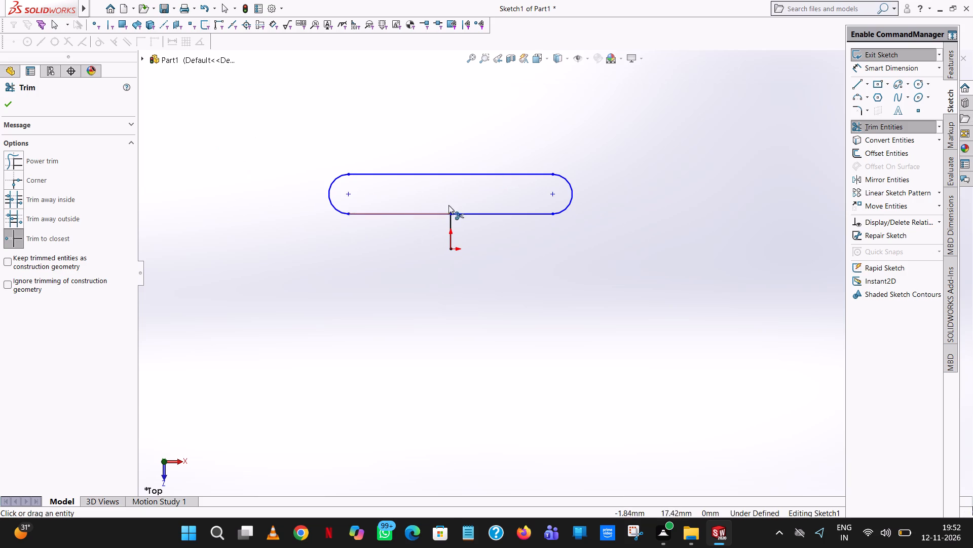
{"action": "left_click", "coordinate": [451, 227]}
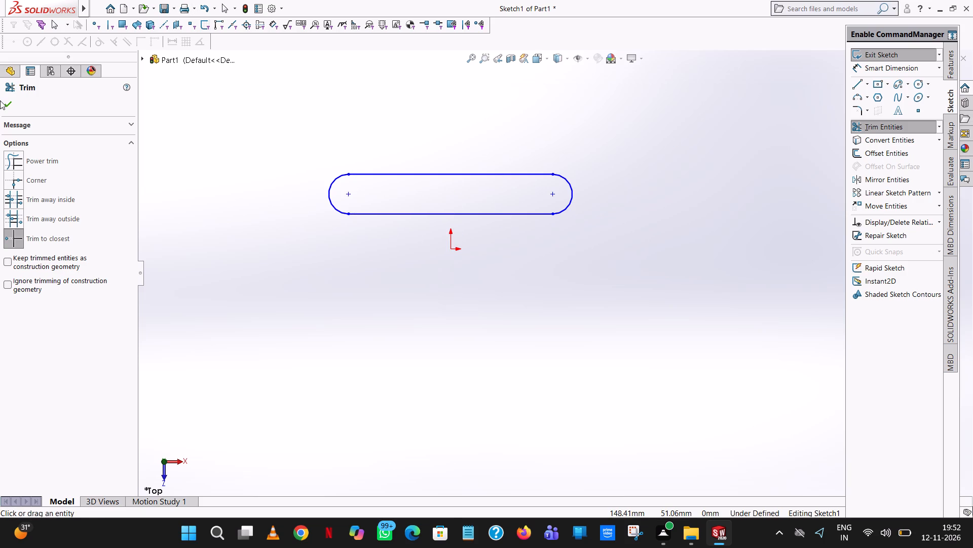
{"action": "left_click", "coordinate": [2, 103]}
{"action": "left_click", "coordinate": [596, 124]}
Dimension the radius of the slot's left end arc, placing it above and to the left of the slot.
{"action": "left_click", "coordinate": [892, 66]}
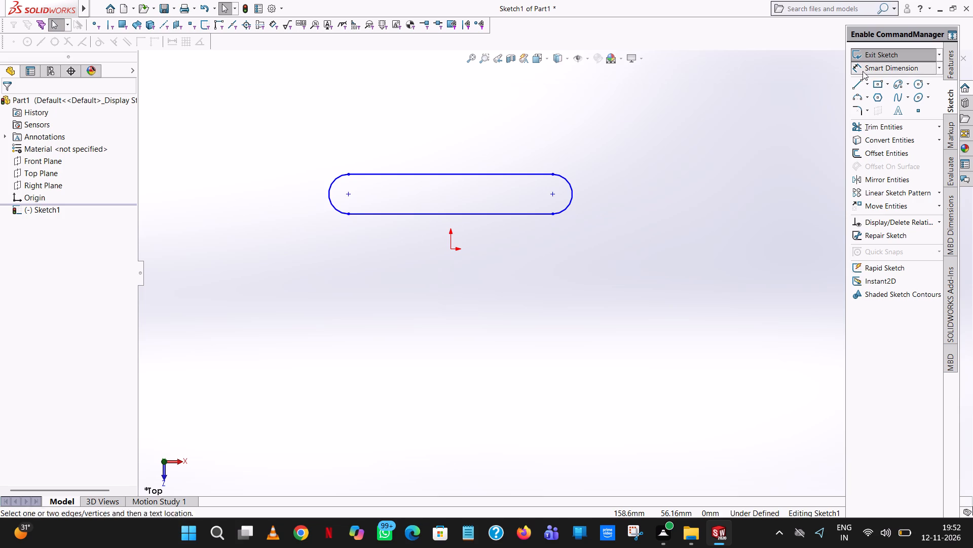
{"action": "left_click", "coordinate": [330, 183]}
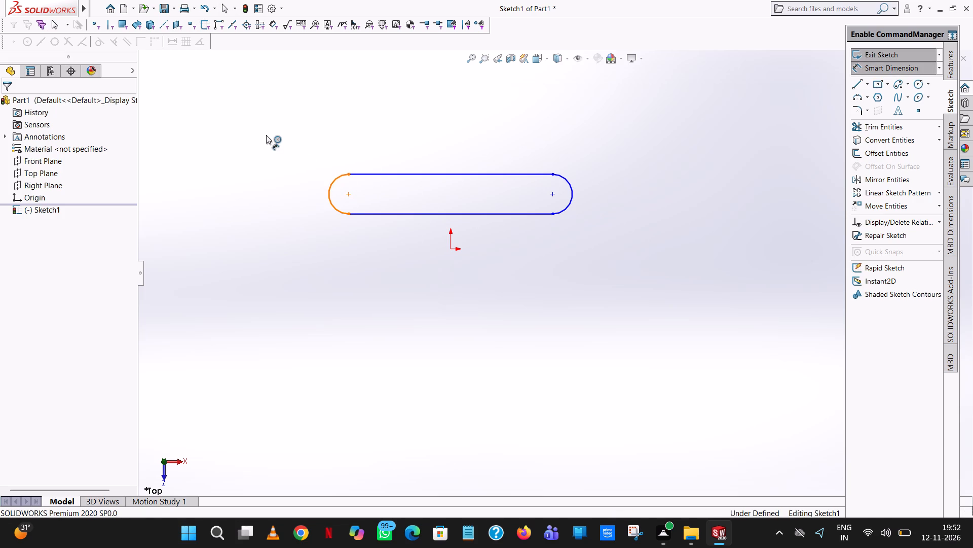
{"action": "left_click", "coordinate": [266, 135]}
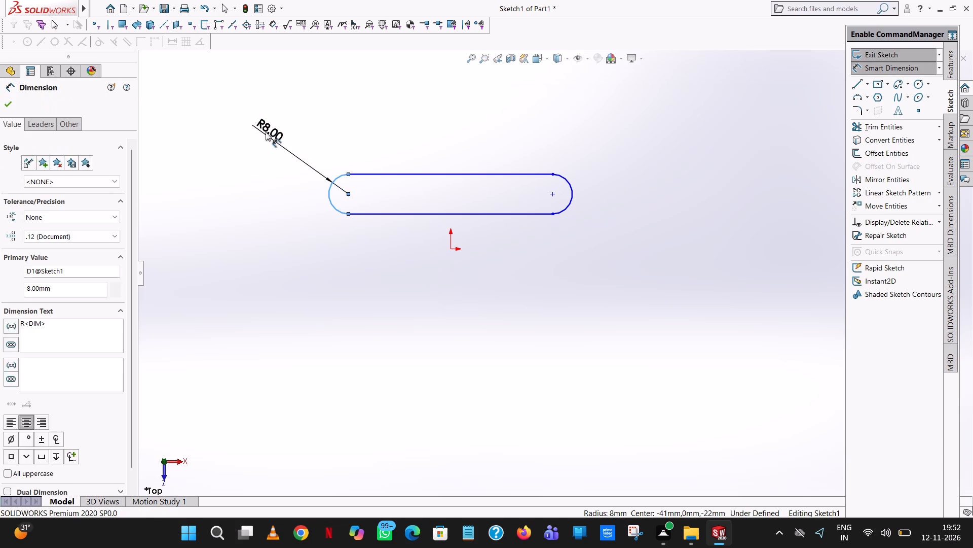
{"action": "left_click", "coordinate": [219, 115]}
{"action": "left_click", "coordinate": [492, 118]}
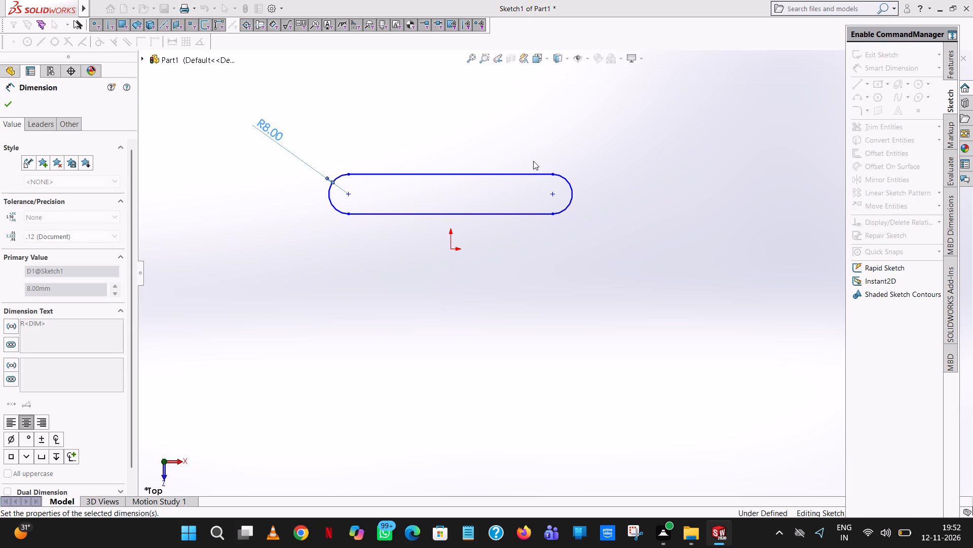
Sketch a horizontal line about 49 mm long from the origin to the right.
{"action": "left_click", "coordinate": [855, 86]}
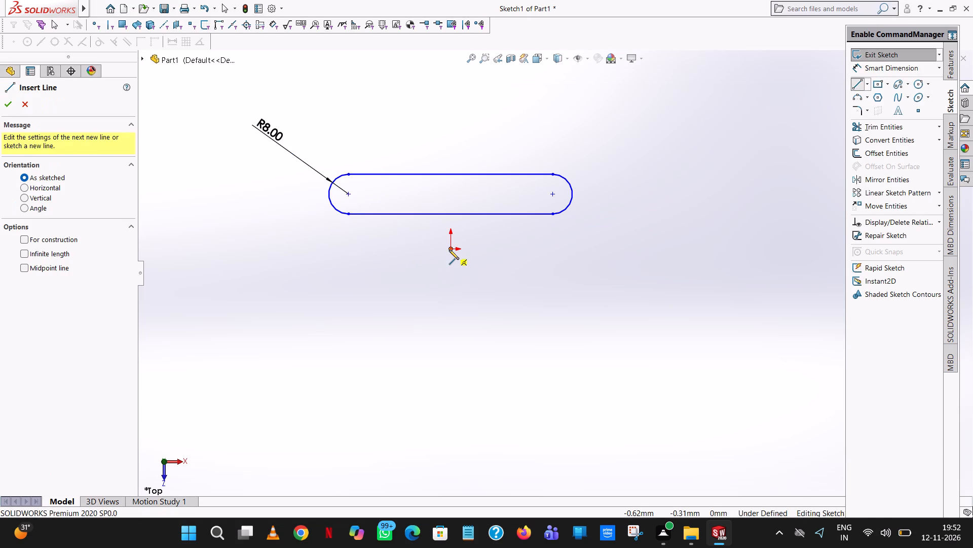
{"action": "left_click", "coordinate": [449, 249]}
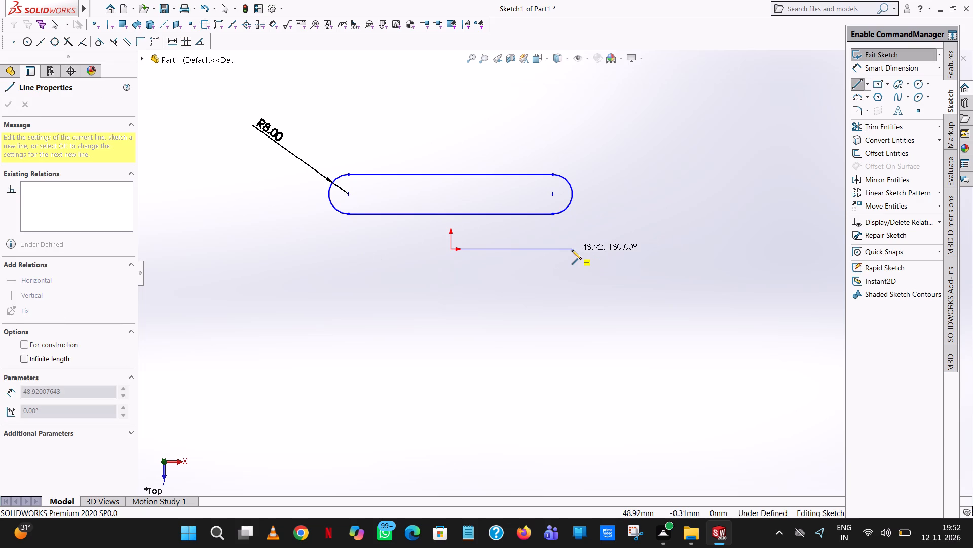
{"action": "left_click", "coordinate": [572, 250]}
{"action": "right_click", "coordinate": [571, 250]}
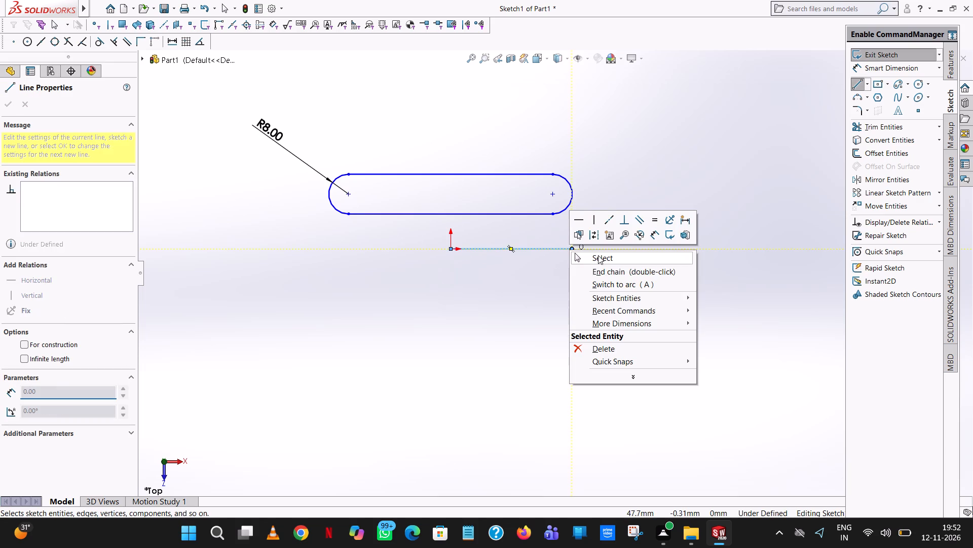
{"action": "left_click", "coordinate": [598, 255]}
Mirror the slot's two lines and two end arcs about the horizontal line through the origin, keeping the original.
{"action": "left_click", "coordinate": [890, 184]}
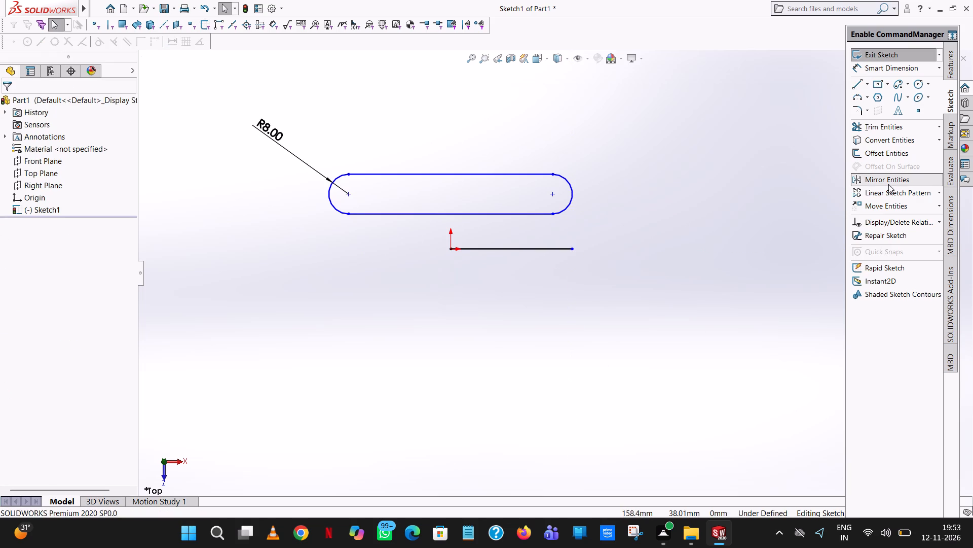
{"action": "left_click_drag", "start_coordinate": [645, 94], "coordinate": [233, 186]}
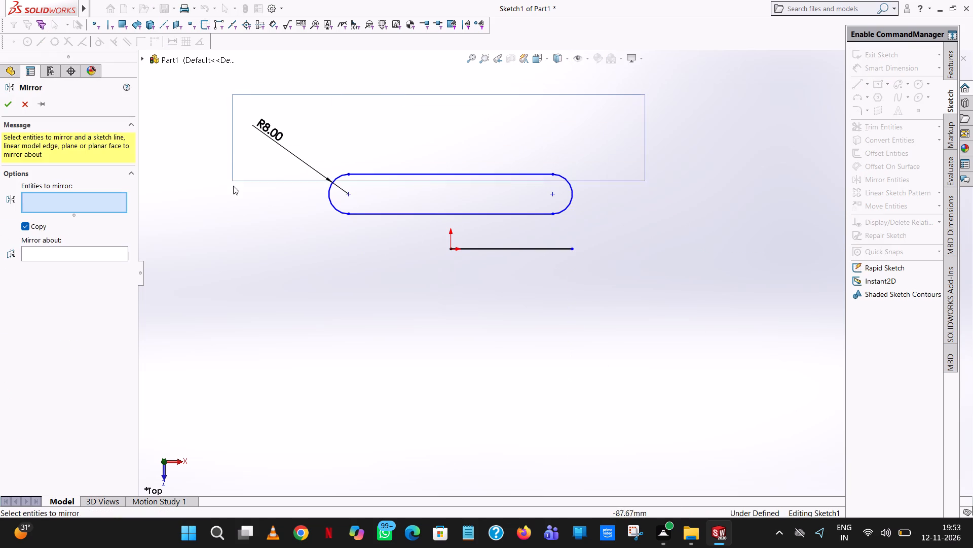
{"action": "left_click_drag", "start_coordinate": [233, 186], "coordinate": [235, 220]}
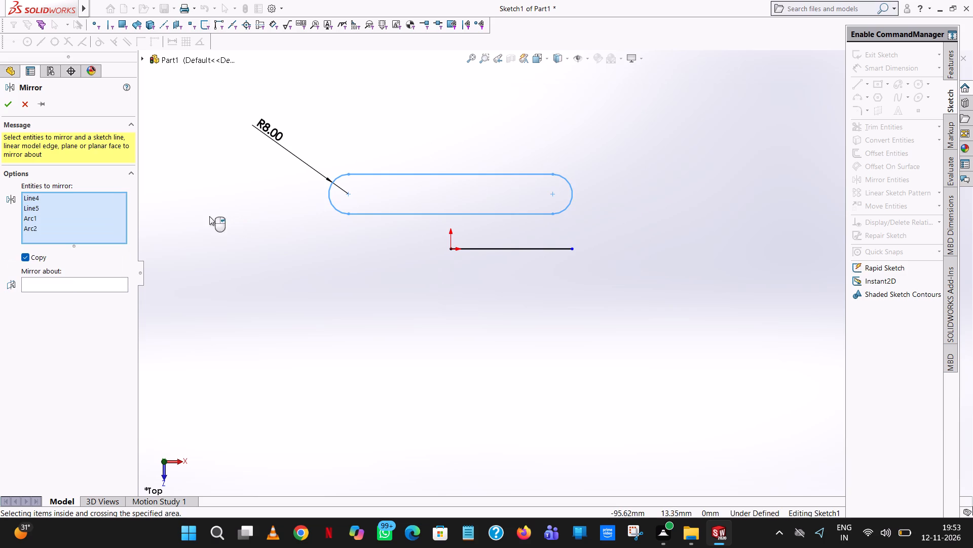
{"action": "left_click", "coordinate": [108, 288]}
{"action": "left_click", "coordinate": [108, 284]}
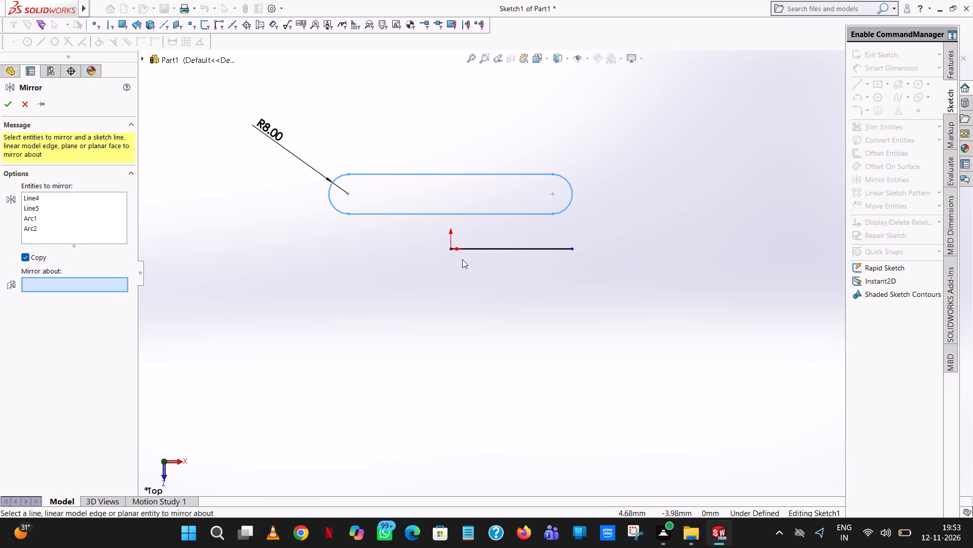
{"action": "left_click", "coordinate": [485, 249]}
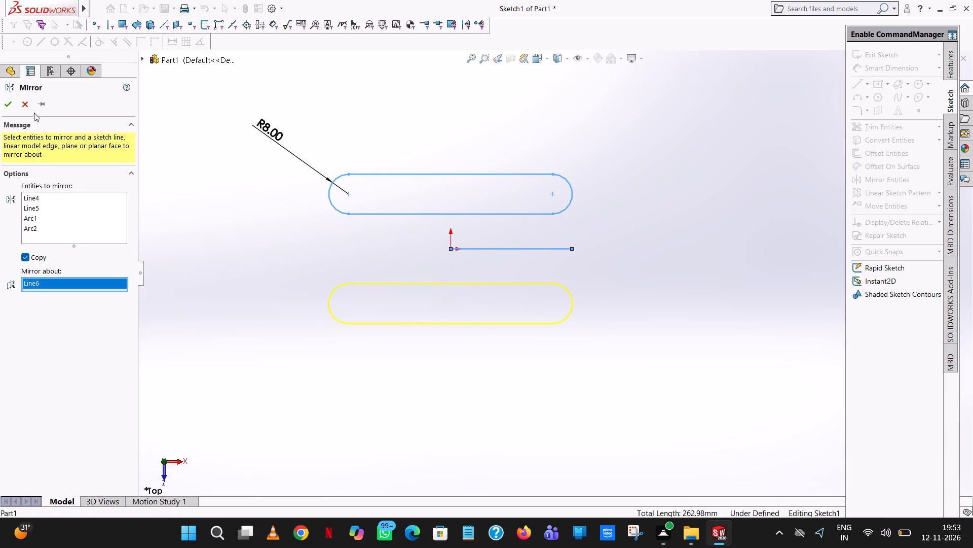
{"action": "left_click", "coordinate": [13, 106]}
{"action": "left_click", "coordinate": [528, 111]}
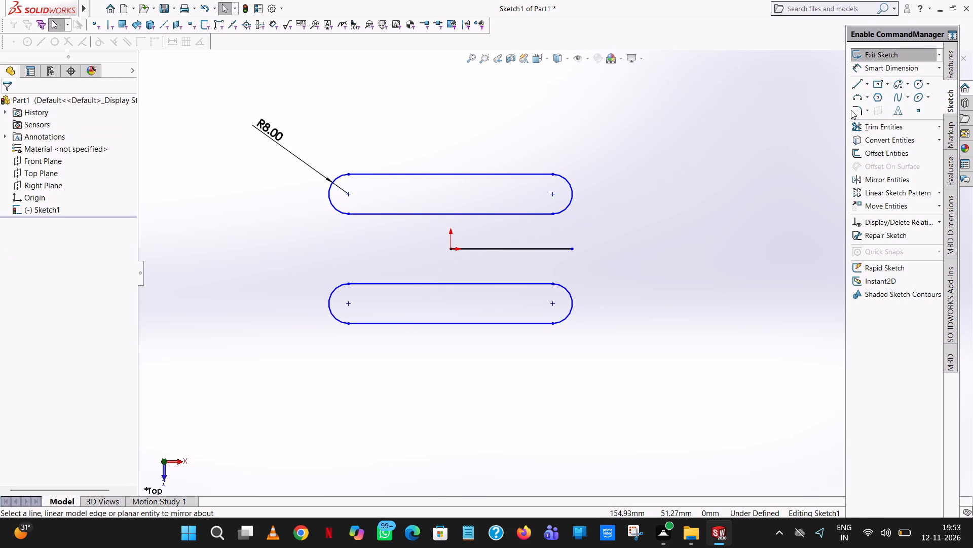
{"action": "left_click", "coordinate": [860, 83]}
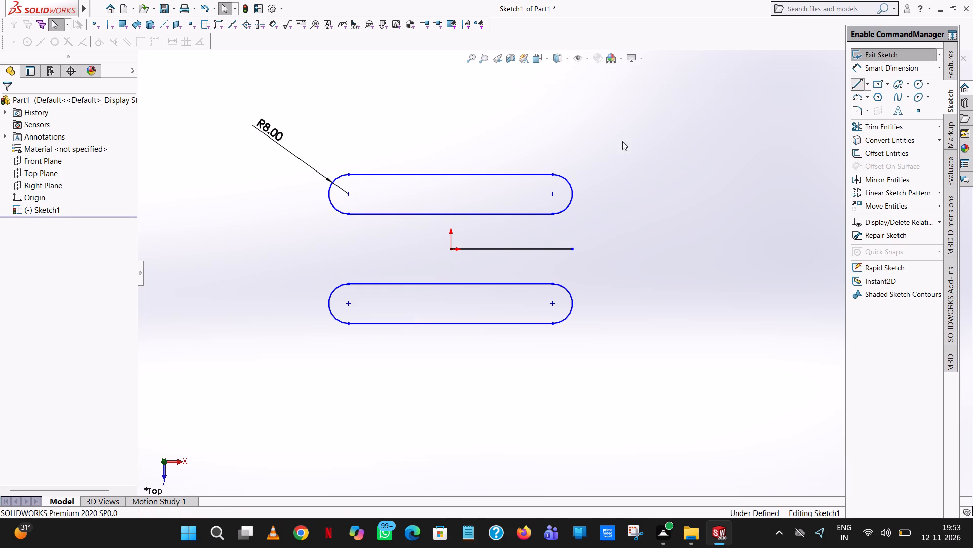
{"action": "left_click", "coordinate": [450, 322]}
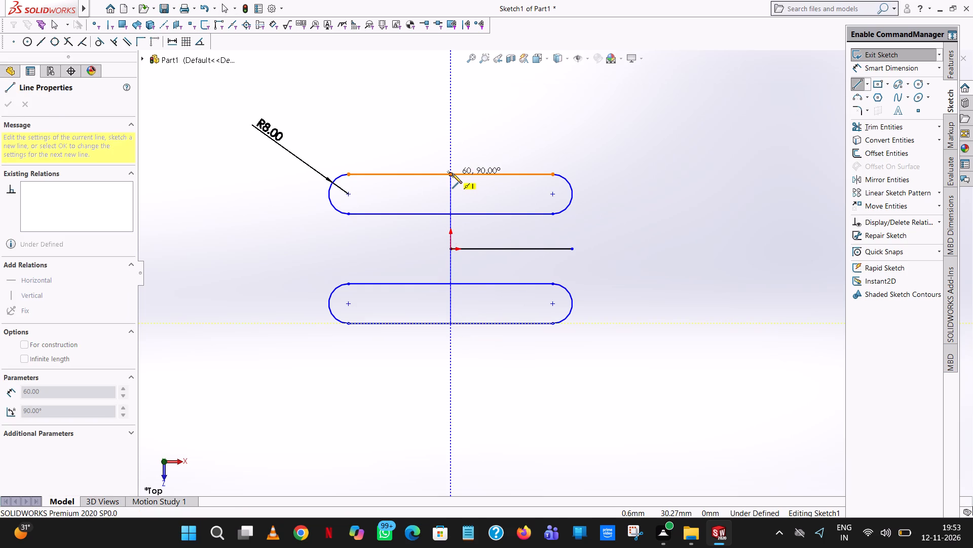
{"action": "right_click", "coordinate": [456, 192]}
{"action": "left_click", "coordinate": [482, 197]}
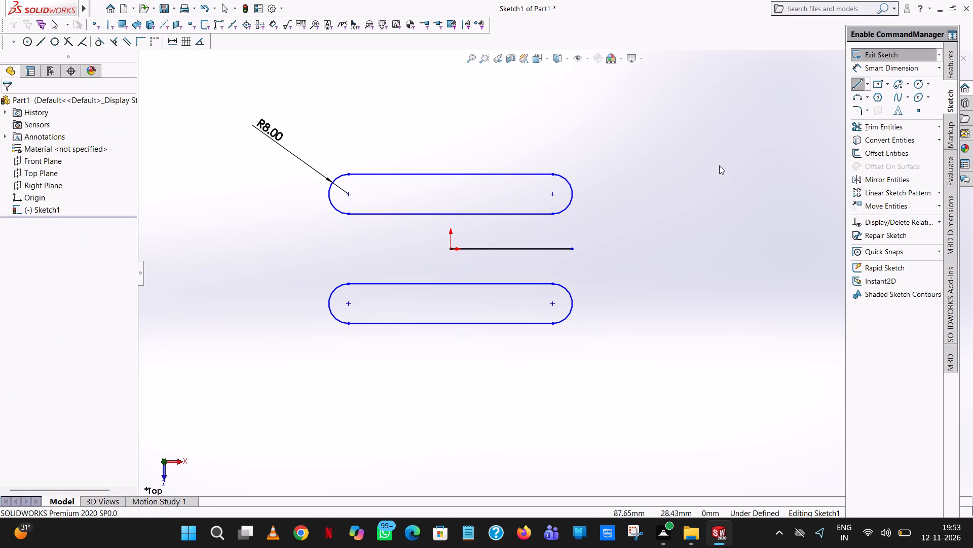
Trim away the horizontal mirror line that starts at the origin.
{"action": "left_click", "coordinate": [866, 124]}
{"action": "left_click", "coordinate": [540, 248]}
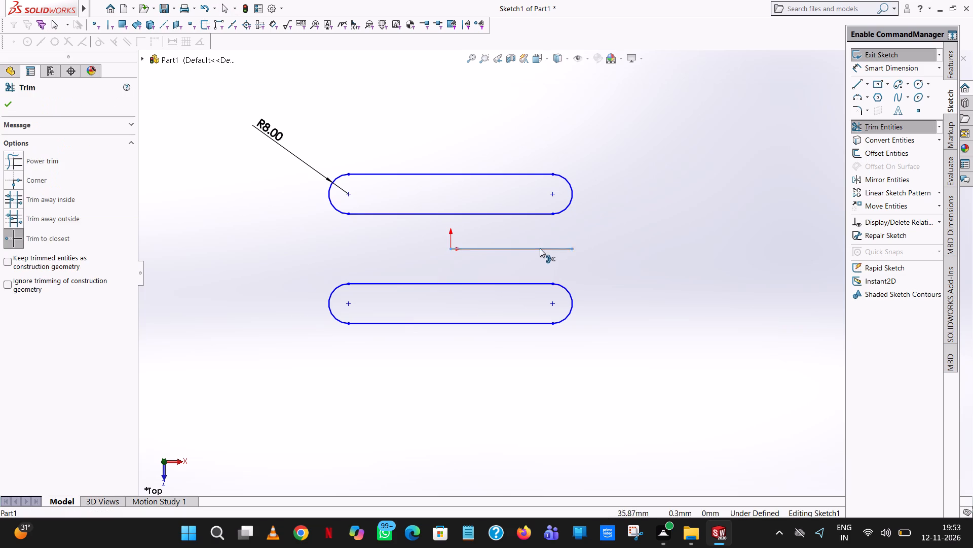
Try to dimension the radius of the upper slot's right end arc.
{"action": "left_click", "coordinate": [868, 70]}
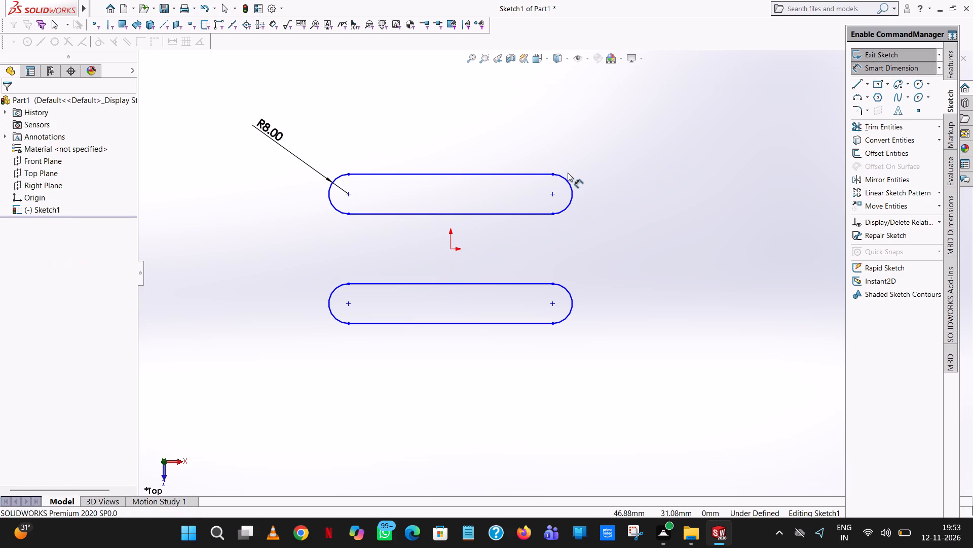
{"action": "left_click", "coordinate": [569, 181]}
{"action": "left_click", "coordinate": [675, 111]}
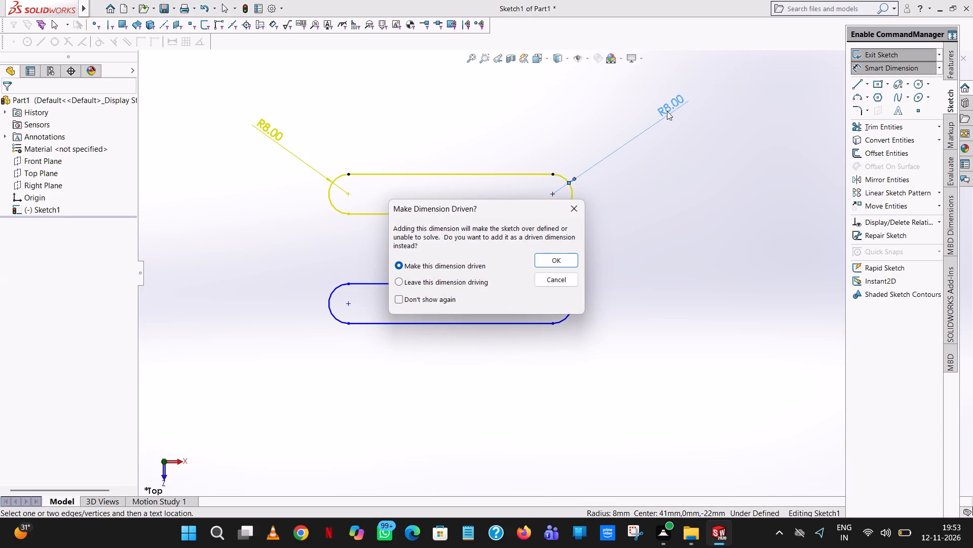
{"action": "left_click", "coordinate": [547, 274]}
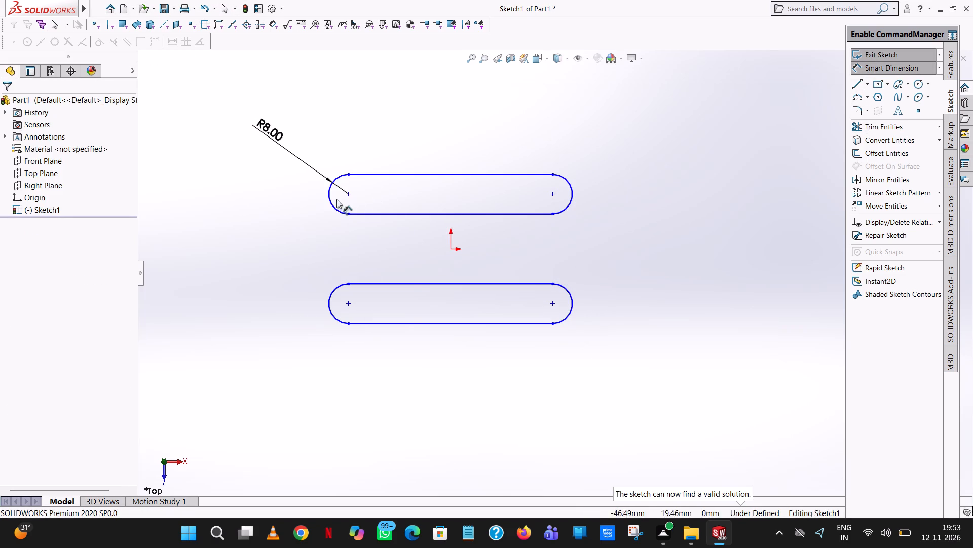
Dimension the horizontal distance between the upper slot's two arc centres, placing it above the slot.
{"action": "left_click", "coordinate": [347, 192]}
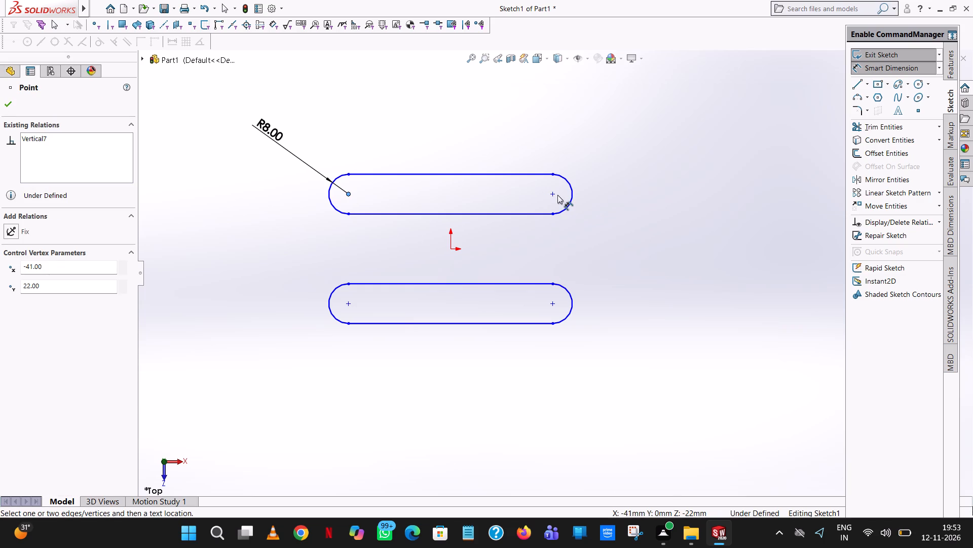
{"action": "left_click", "coordinate": [553, 194]}
{"action": "left_click", "coordinate": [530, 122]}
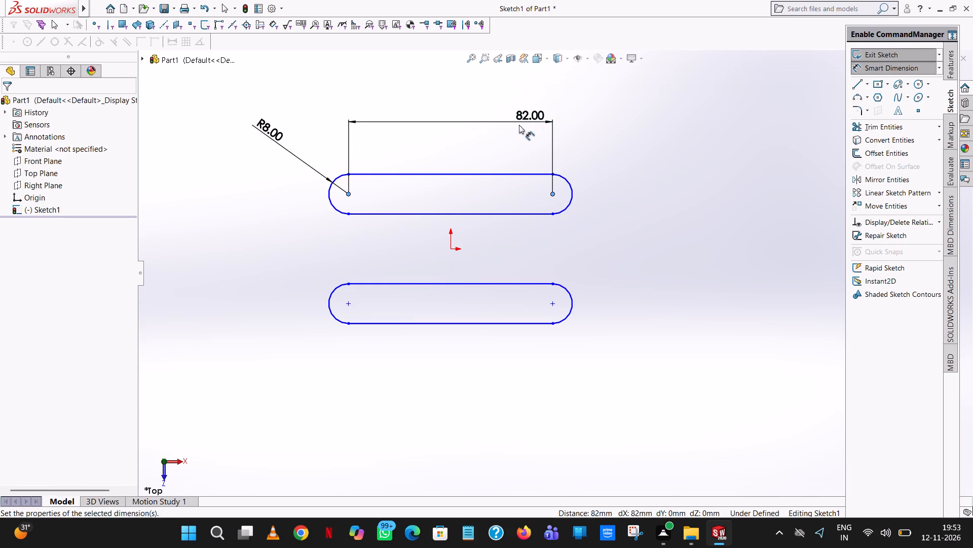
{"action": "left_click", "coordinate": [482, 105]}
{"action": "left_click", "coordinate": [460, 115]}
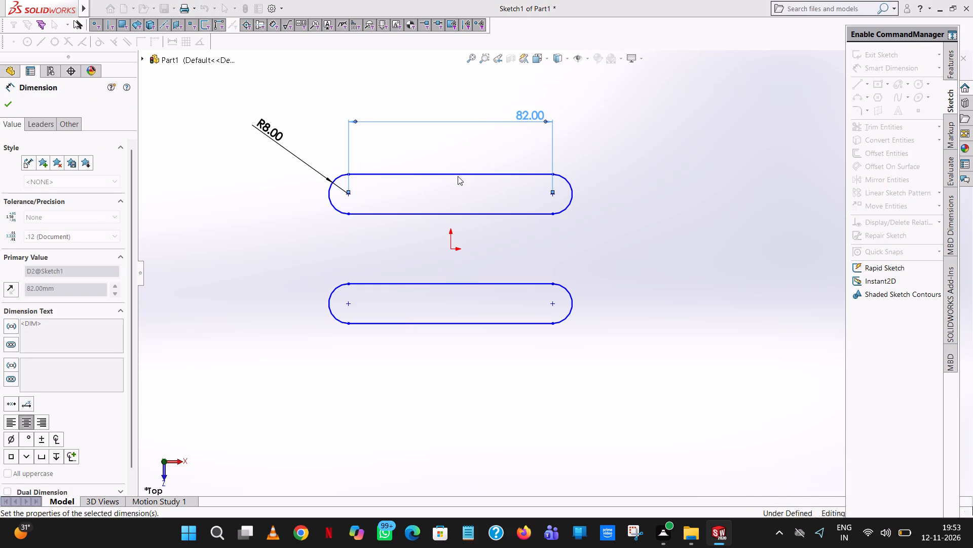
Dimension the vertical distance from the upper slot's top line to the origin, placing it to the right of the slot.
{"action": "left_click", "coordinate": [458, 175]}
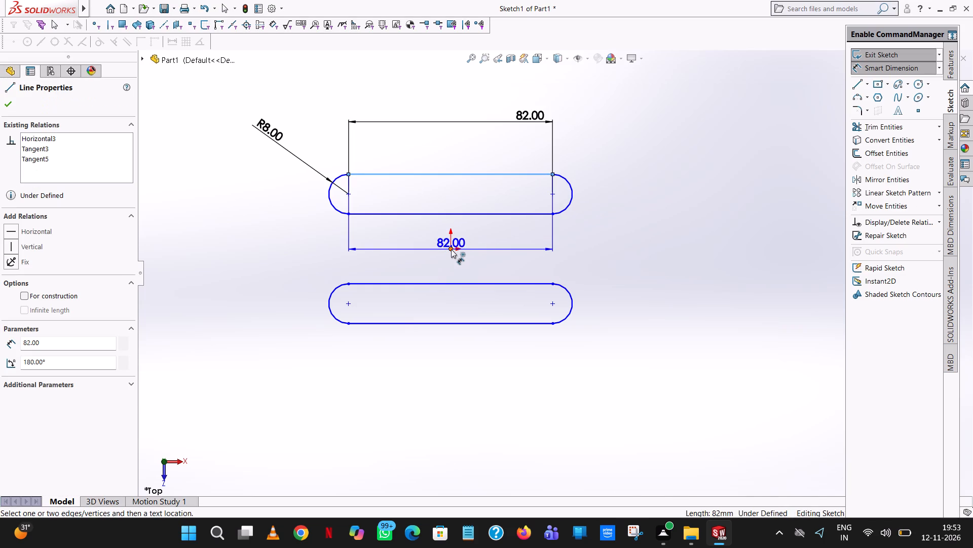
{"action": "left_click", "coordinate": [451, 249]}
{"action": "left_click", "coordinate": [657, 217]}
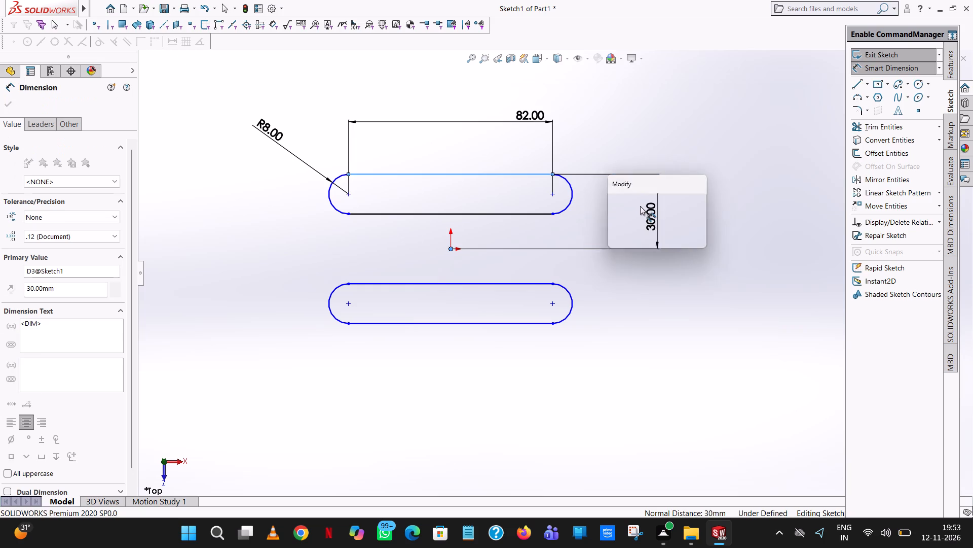
{"action": "left_click", "coordinate": [617, 196]}
{"action": "left_click", "coordinate": [668, 58]}
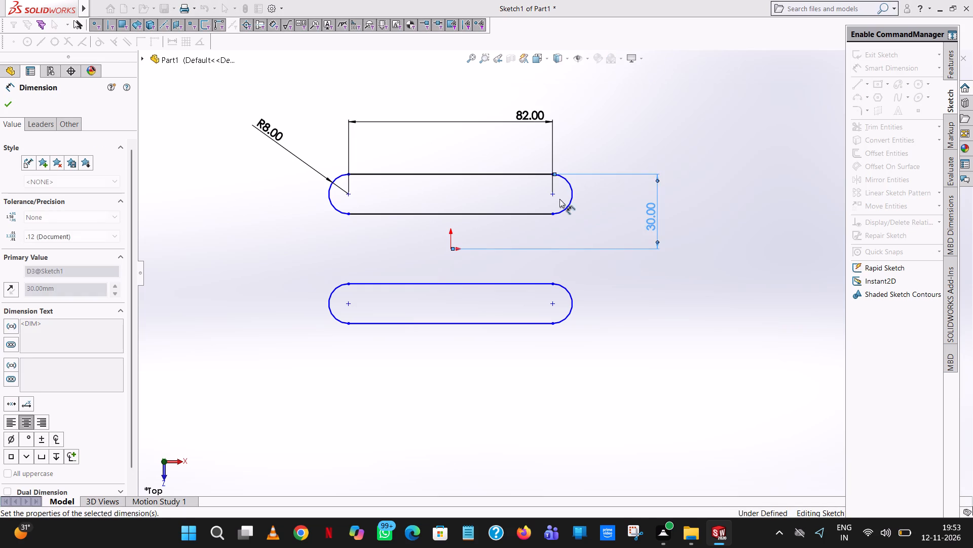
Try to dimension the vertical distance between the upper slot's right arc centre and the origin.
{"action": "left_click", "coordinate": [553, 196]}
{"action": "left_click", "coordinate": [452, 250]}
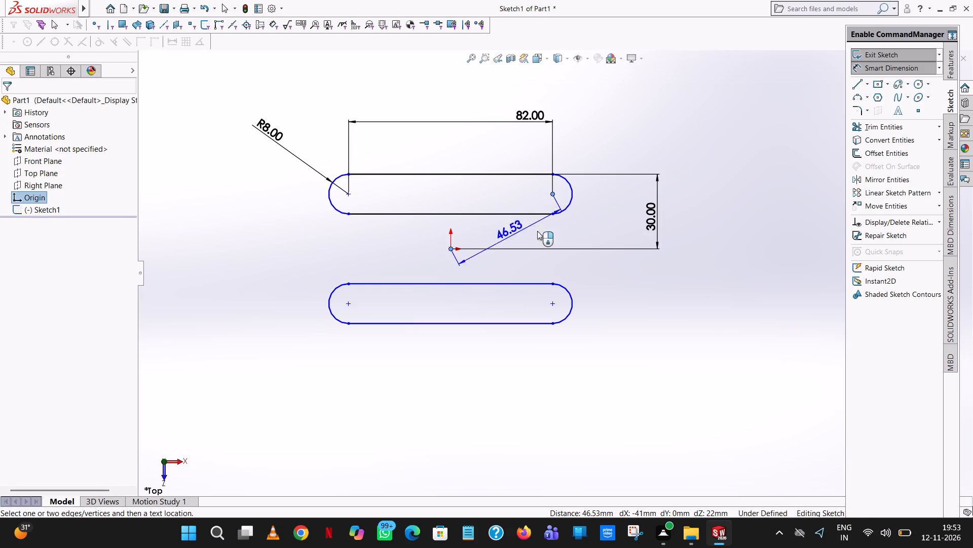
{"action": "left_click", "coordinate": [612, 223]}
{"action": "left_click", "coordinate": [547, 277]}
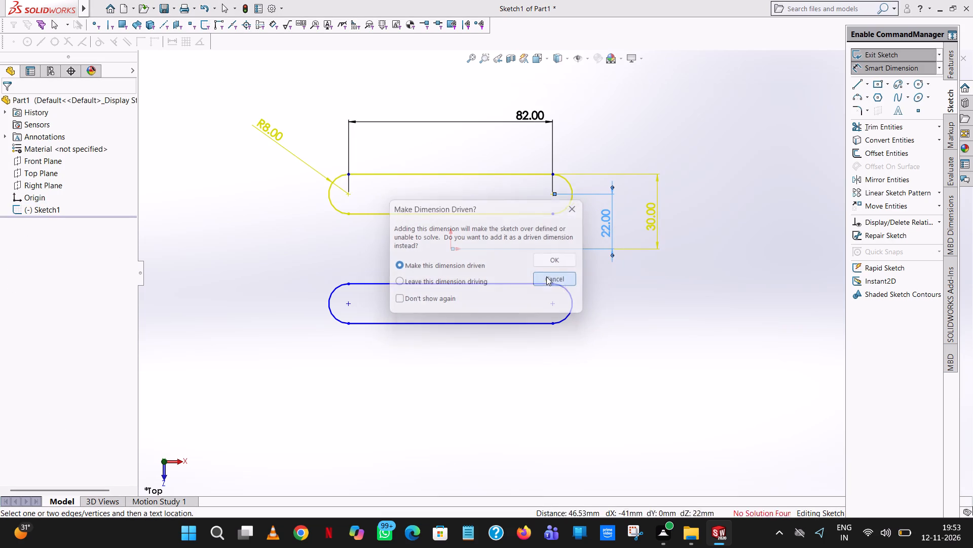
Dimension the horizontal distance from the origin to the upper slot's right arc centre, placing it above the slot.
{"action": "left_click", "coordinate": [552, 194]}
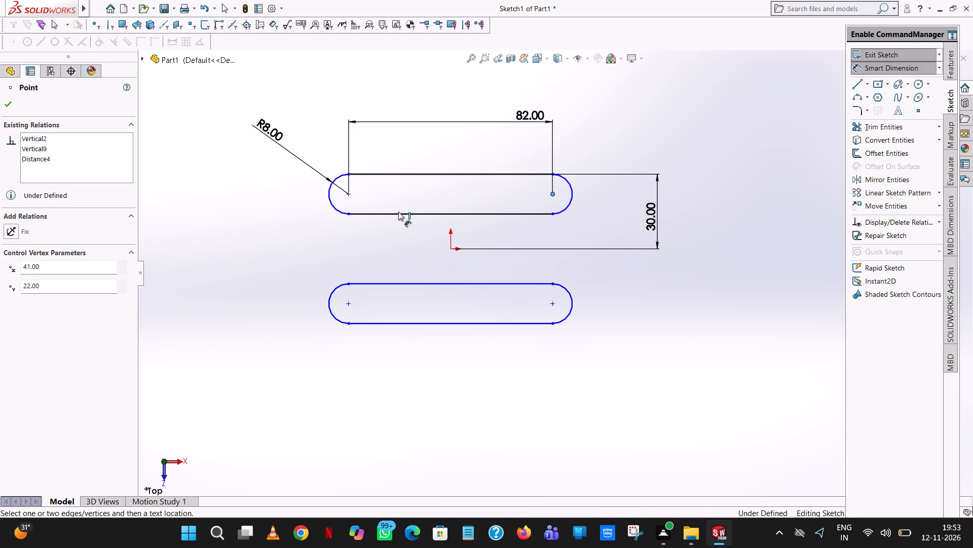
{"action": "left_click", "coordinate": [452, 250]}
{"action": "left_click", "coordinate": [489, 139]}
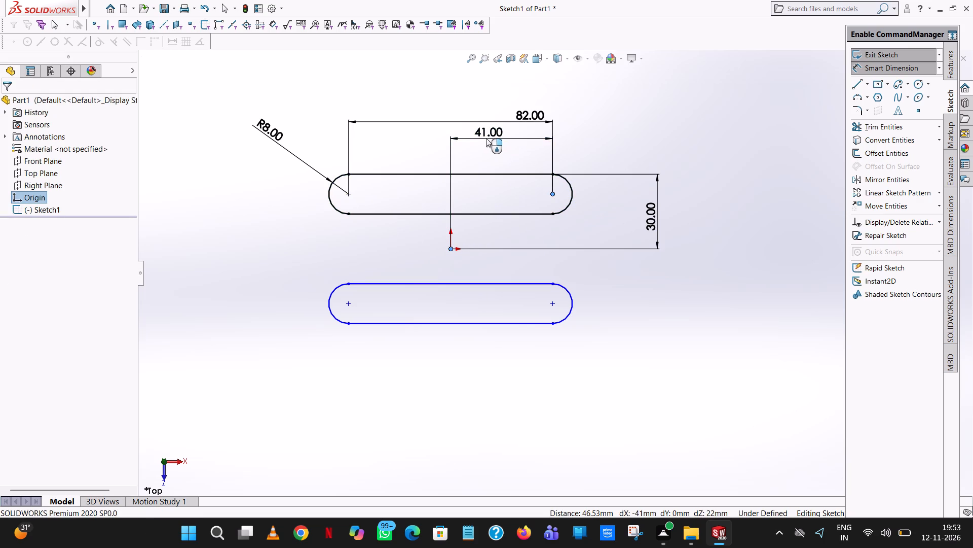
{"action": "left_click", "coordinate": [440, 121]}
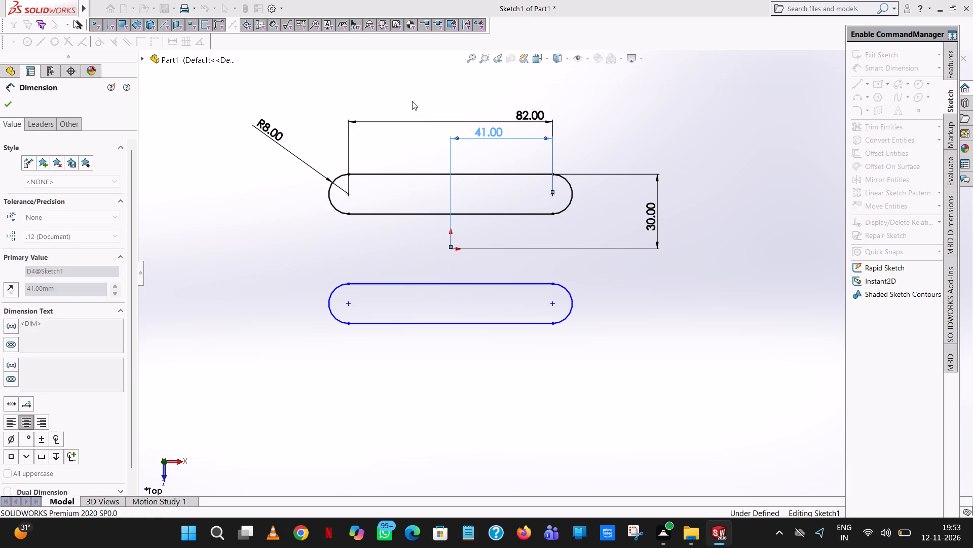
{"action": "left_click", "coordinate": [412, 101]}
Dimension the radius of the lower slot's right end arc.
{"action": "left_click", "coordinate": [574, 304]}
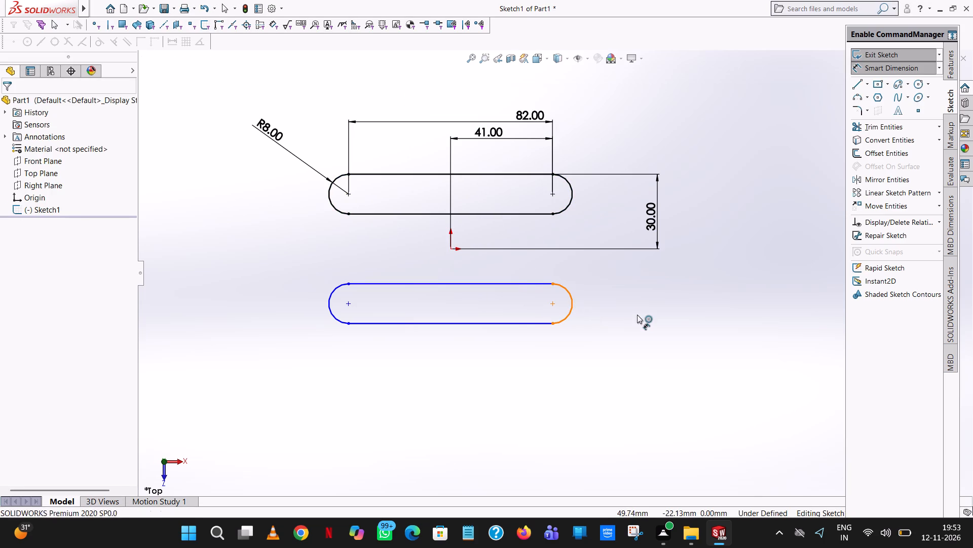
{"action": "left_click", "coordinate": [653, 319]}
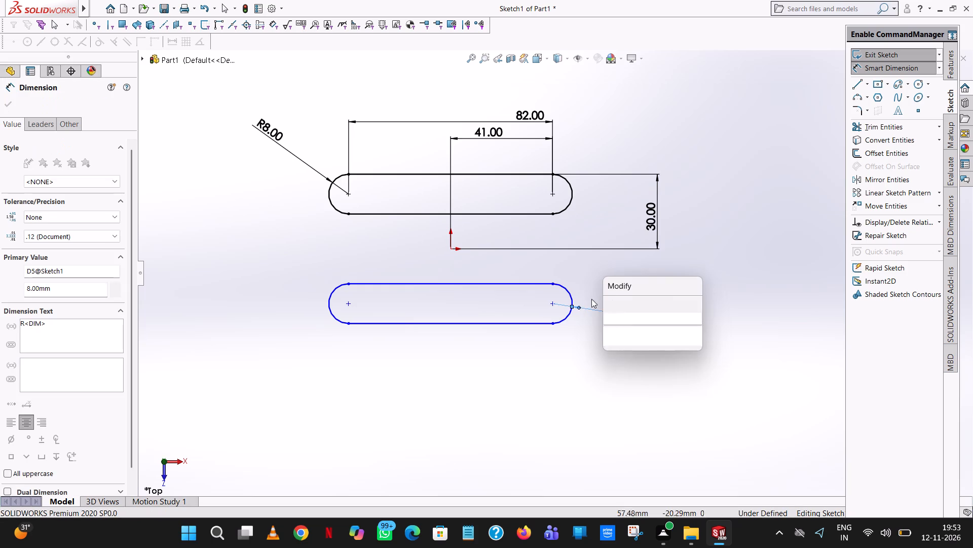
{"action": "left_click", "coordinate": [615, 305]}
{"action": "left_click", "coordinate": [555, 263]}
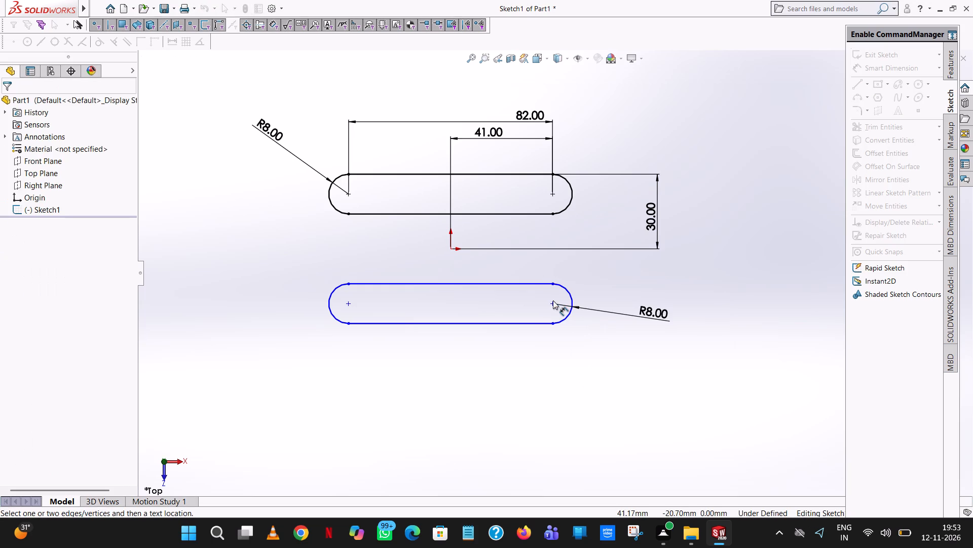
Dimension the vertical distance between the right arc centres of the two slots, placing it right of the sketch.
{"action": "left_click", "coordinate": [553, 303]}
{"action": "left_click", "coordinate": [554, 193]}
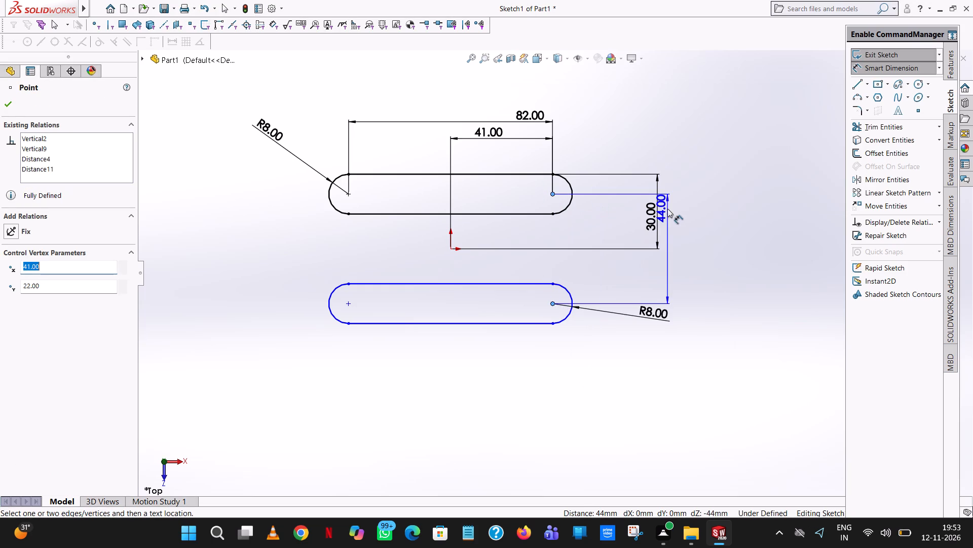
{"action": "left_click", "coordinate": [687, 207]}
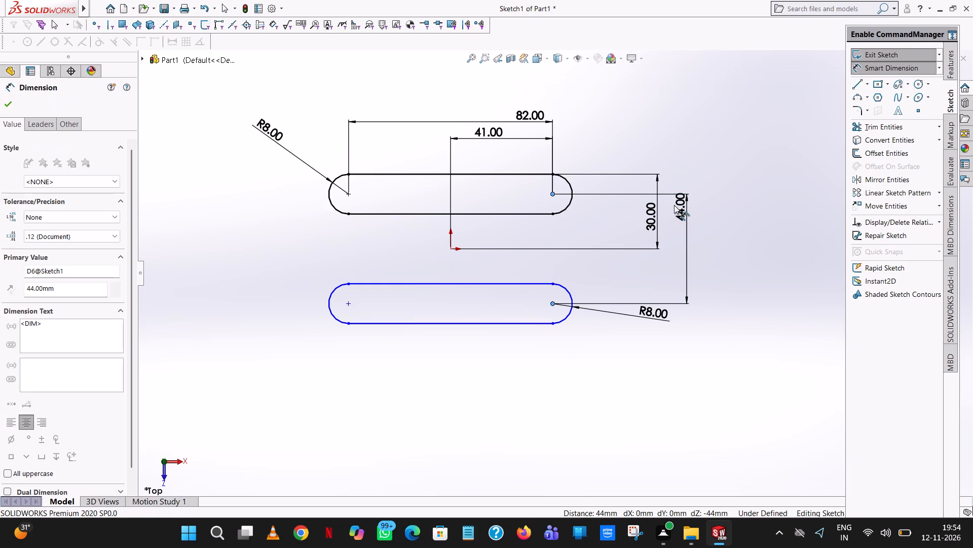
{"action": "left_click", "coordinate": [647, 189]}
{"action": "left_click", "coordinate": [678, 128]}
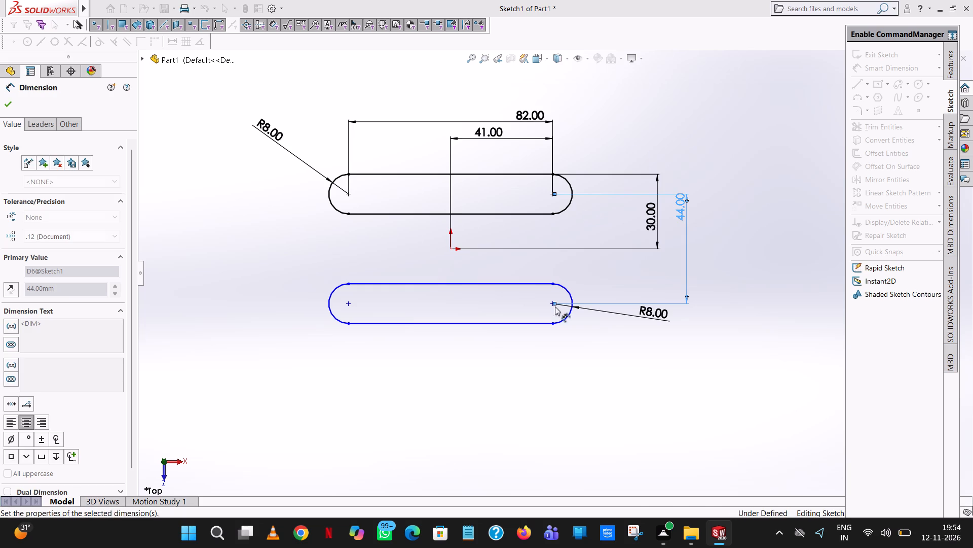
Dimension the horizontal distance from the origin to the lower slot's right arc centre, placing it below the slot.
{"action": "left_click", "coordinate": [552, 303]}
{"action": "left_click", "coordinate": [453, 247]}
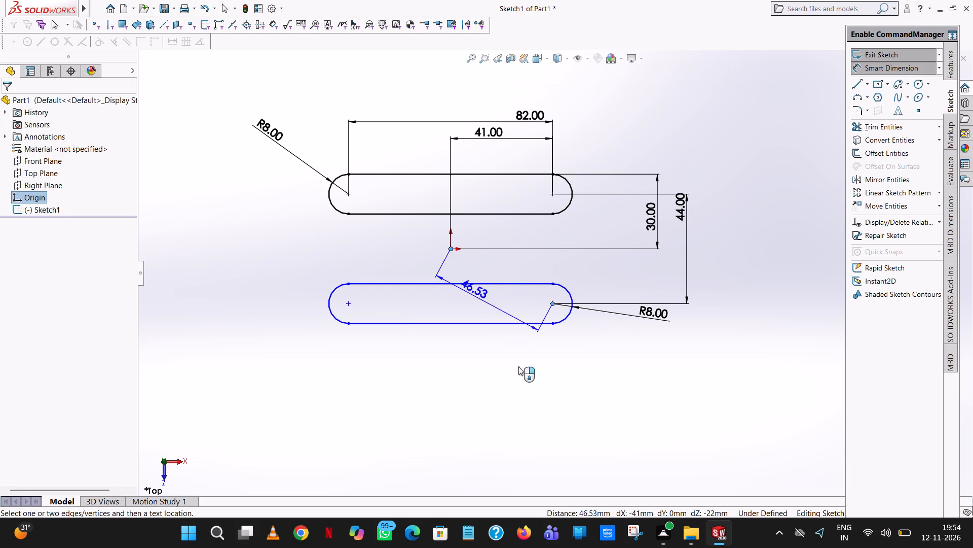
{"action": "left_click", "coordinate": [531, 388]}
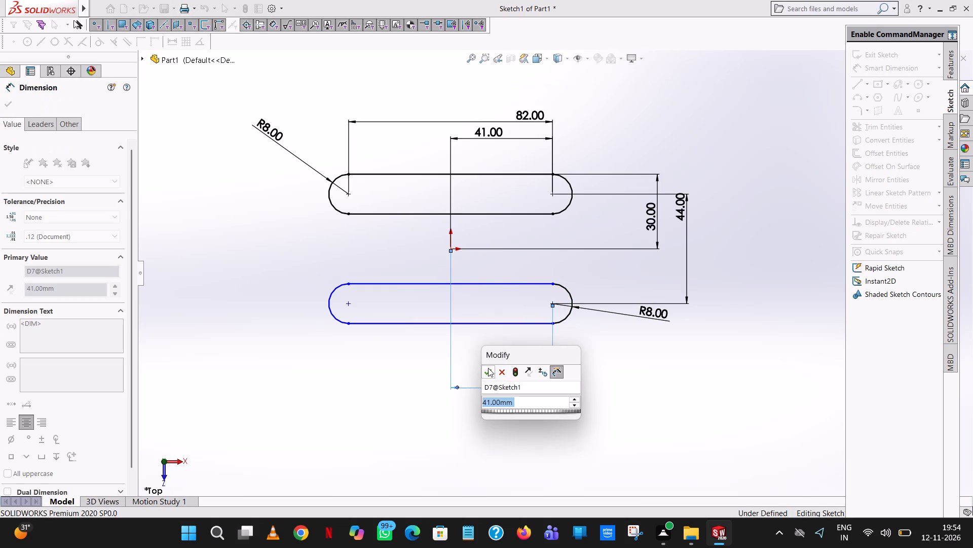
{"action": "left_click", "coordinate": [488, 368]}
Dimension the length of the lower slot's upper straight line, placing it below the slot.
{"action": "left_click", "coordinate": [488, 284]}
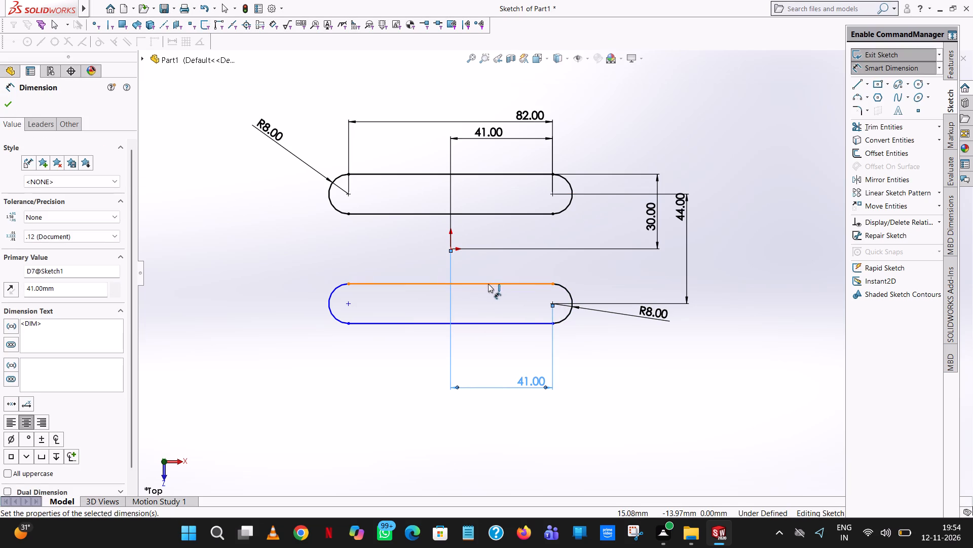
{"action": "left_click", "coordinate": [487, 362]}
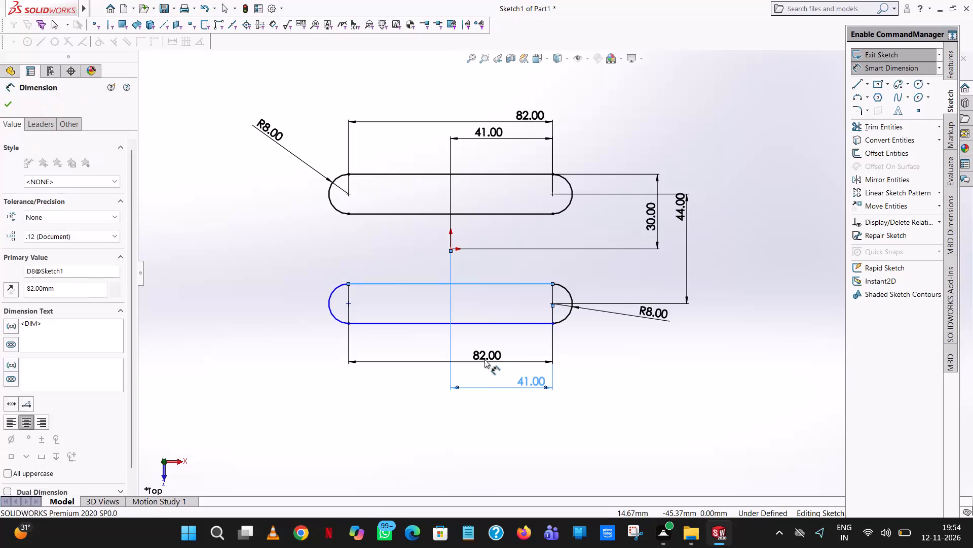
{"action": "left_click", "coordinate": [443, 345]}
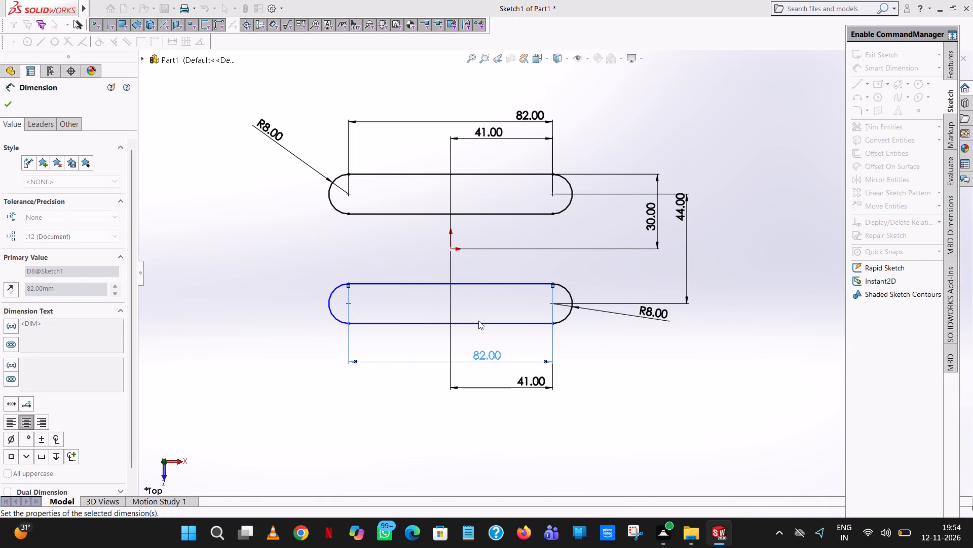
Dimension the vertical distance from the lower slot's bottom line to the origin, placing it right of the slot.
{"action": "left_click", "coordinate": [479, 322]}
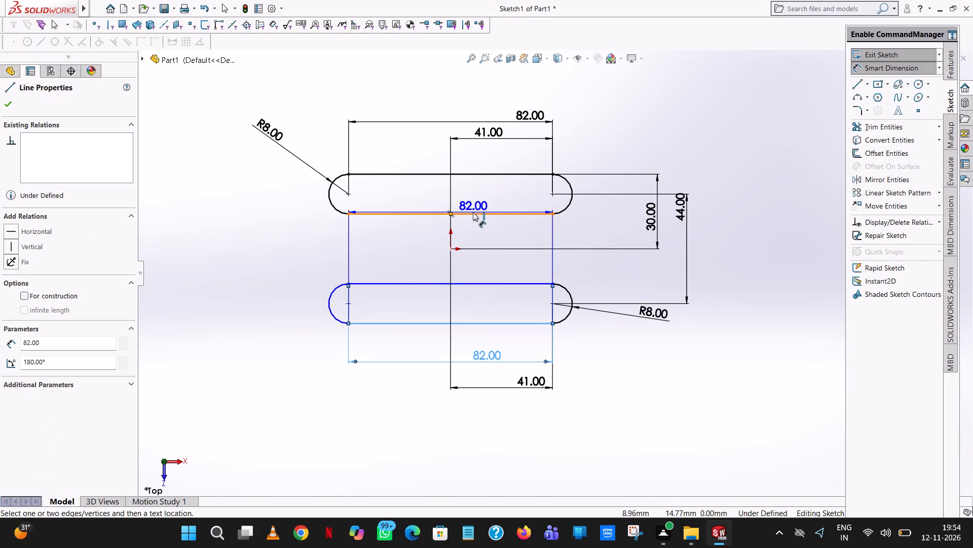
{"action": "left_click", "coordinate": [450, 247]}
{"action": "left_click", "coordinate": [638, 247]}
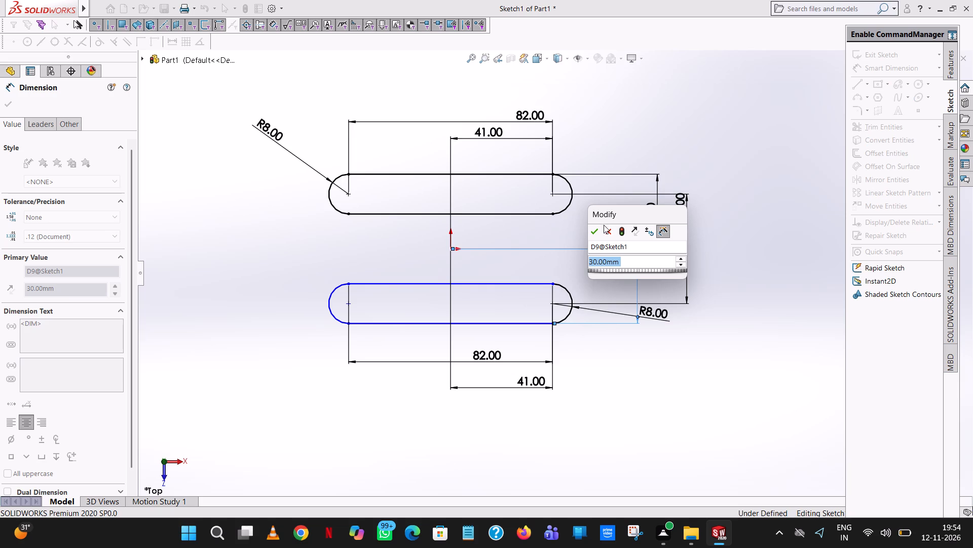
{"action": "left_click", "coordinate": [594, 229]}
{"action": "left_click", "coordinate": [558, 236]}
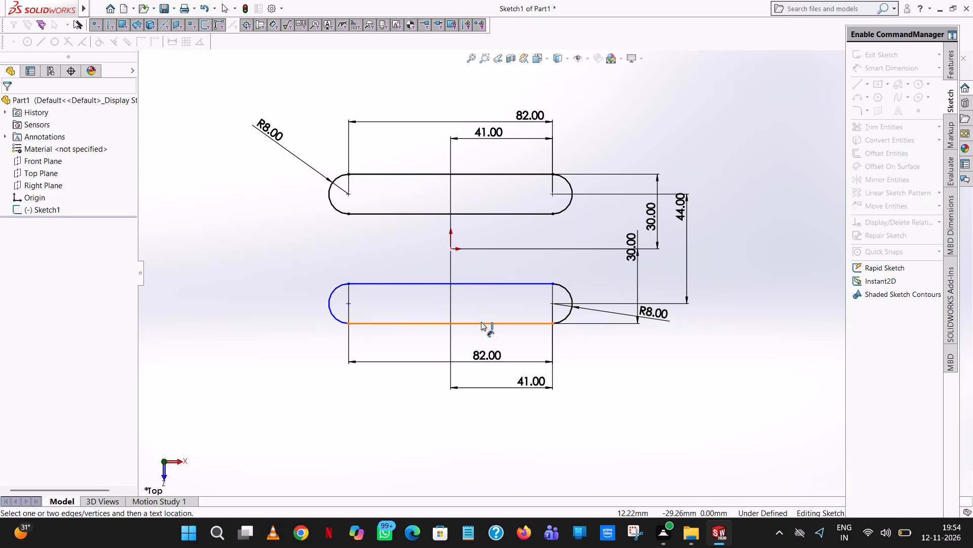
Dimension the length of the lower slot's bottom line, placing it just below the slot.
{"action": "left_click", "coordinate": [481, 322]}
{"action": "left_click", "coordinate": [480, 342]}
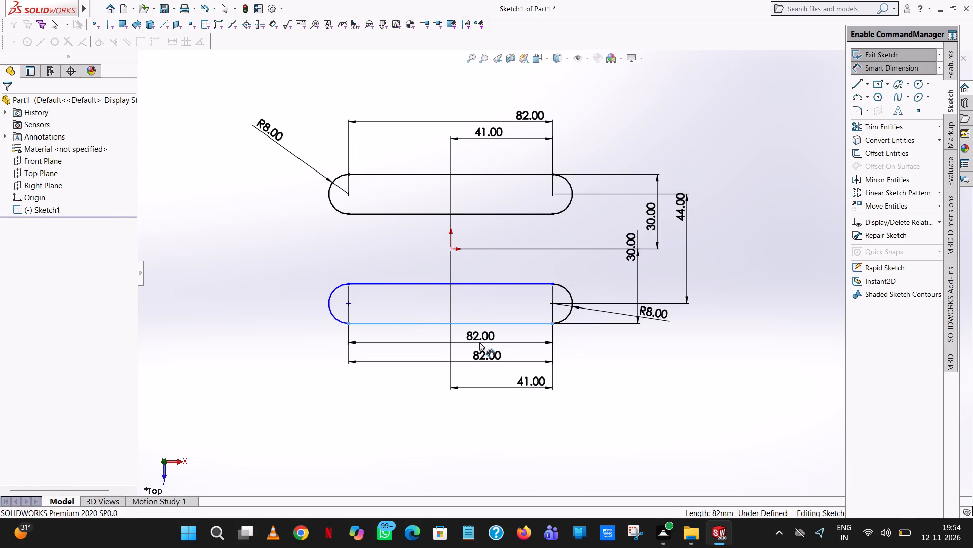
{"action": "left_click", "coordinate": [440, 331]}
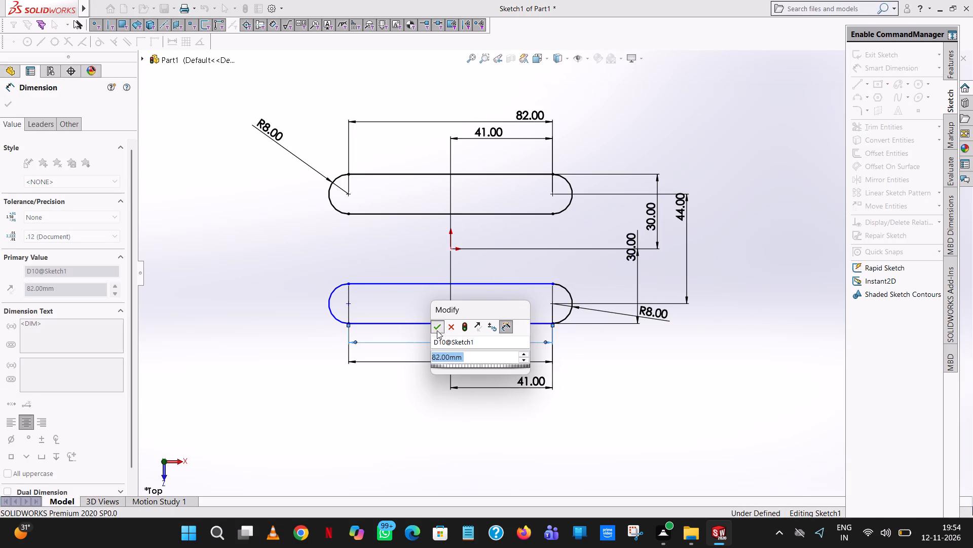
{"action": "left_click", "coordinate": [238, 326]}
Dimension the radius of the lower slot's left end arc.
{"action": "left_click", "coordinate": [339, 318]}
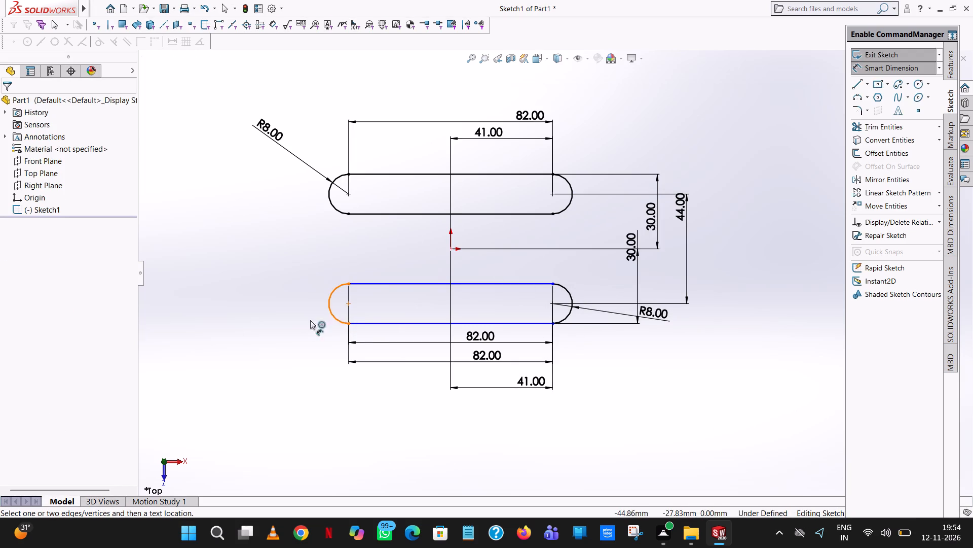
{"action": "left_click", "coordinate": [259, 329]}
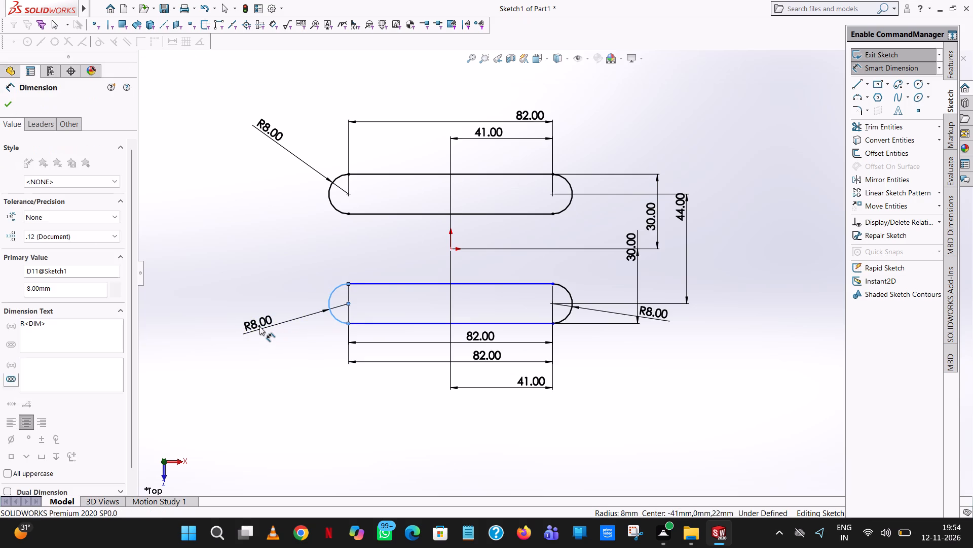
{"action": "left_click", "coordinate": [215, 311]}
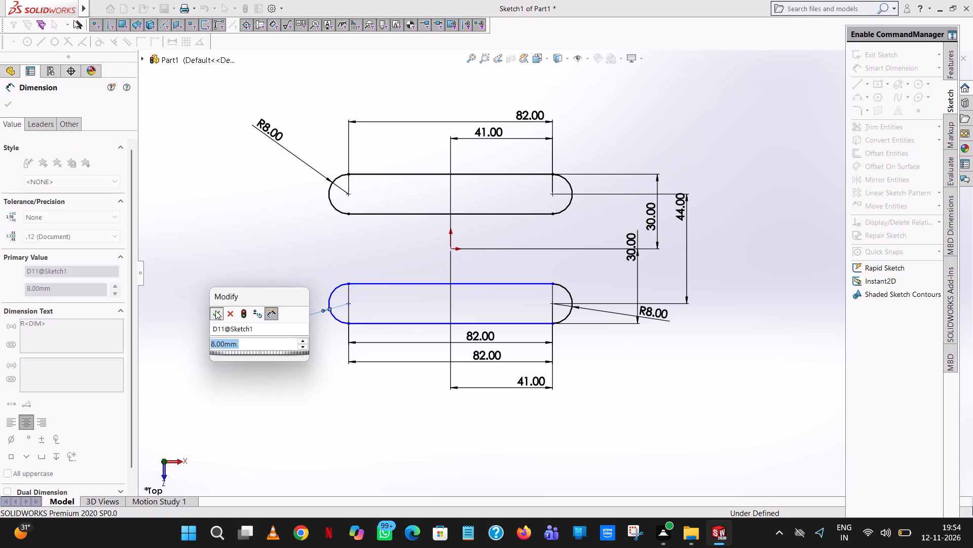
{"action": "left_click", "coordinate": [274, 220]}
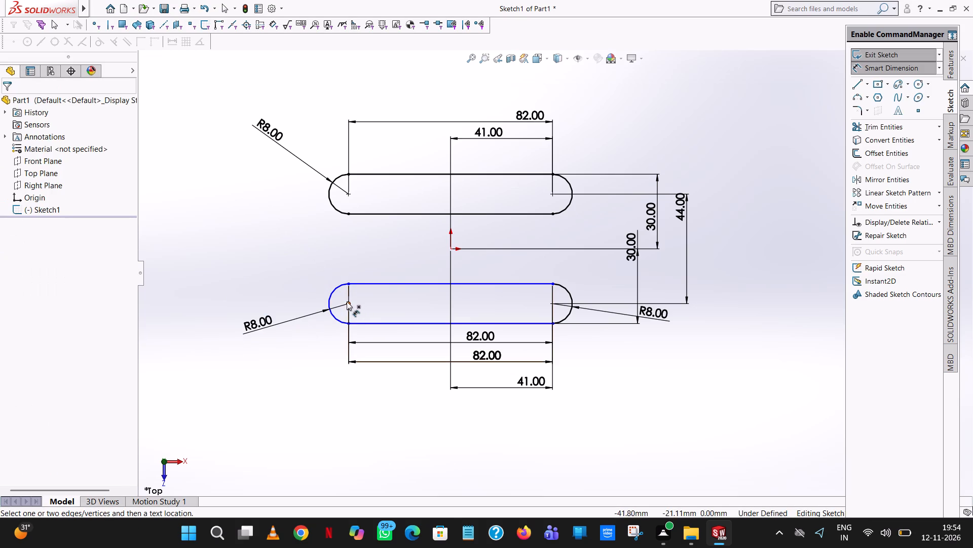
Dimension the vertical distance from the lower slot's left arc centre to the origin, placing it left of the slot.
{"action": "left_click", "coordinate": [347, 301]}
{"action": "left_click", "coordinate": [450, 250]}
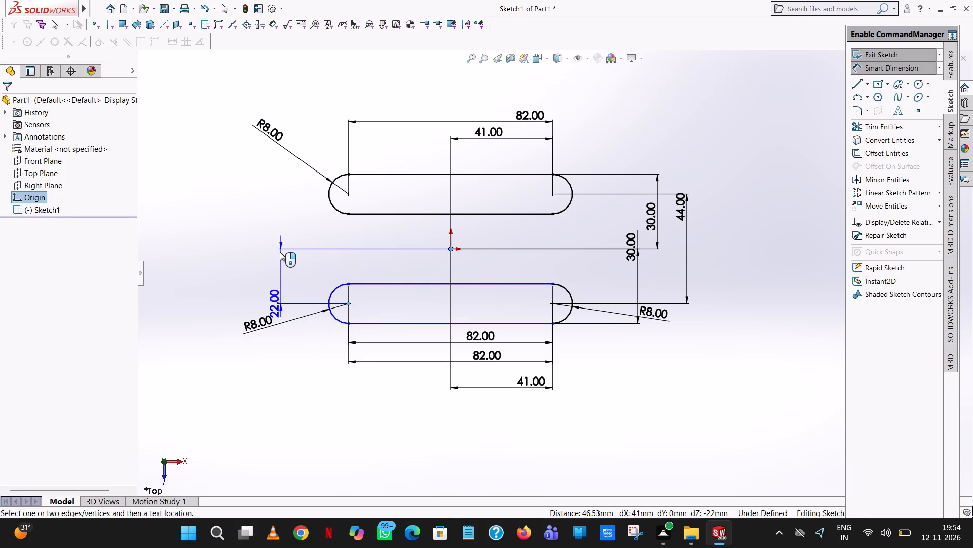
{"action": "left_click", "coordinate": [280, 252]}
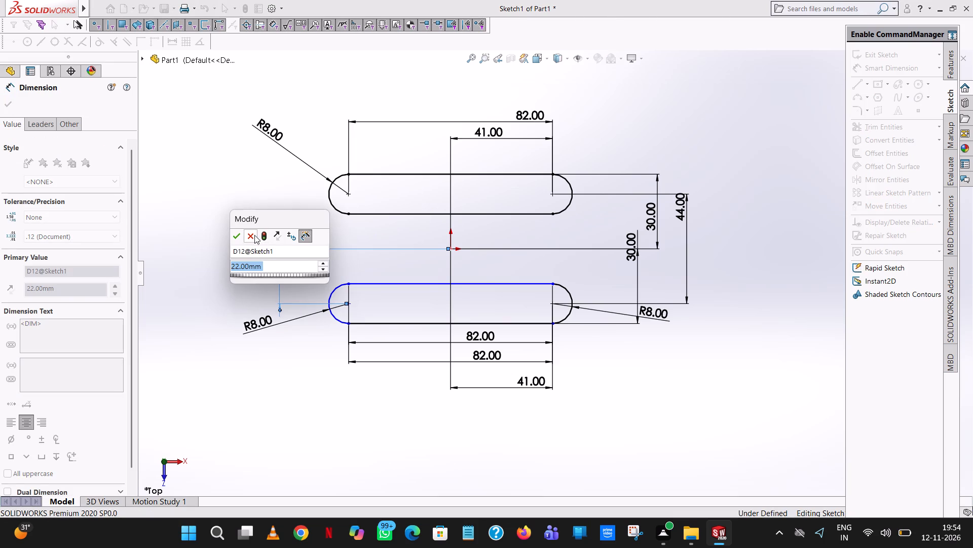
{"action": "left_click", "coordinate": [233, 236]}
{"action": "left_click", "coordinate": [240, 208]}
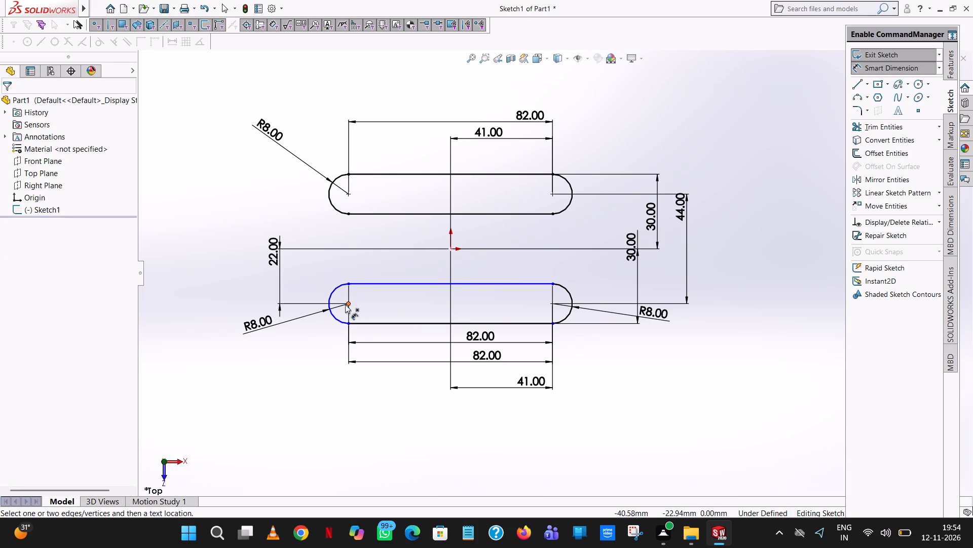
Dimension the horizontal distance from the lower slot's left arc centre to the origin, placing it below the slot.
{"action": "left_click", "coordinate": [346, 302]}
{"action": "left_click", "coordinate": [453, 247]}
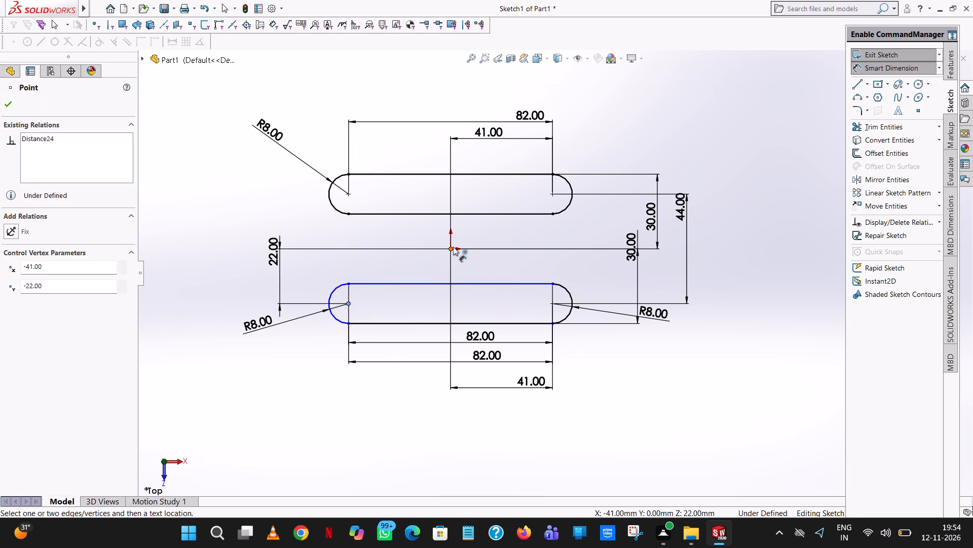
{"action": "left_click", "coordinate": [397, 371]}
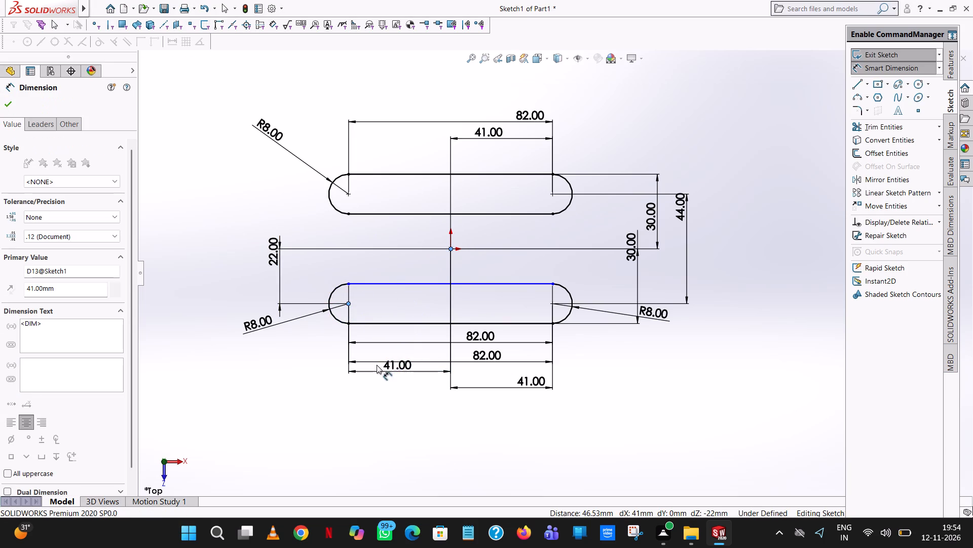
{"action": "left_click", "coordinate": [352, 355]}
{"action": "left_click", "coordinate": [282, 222]}
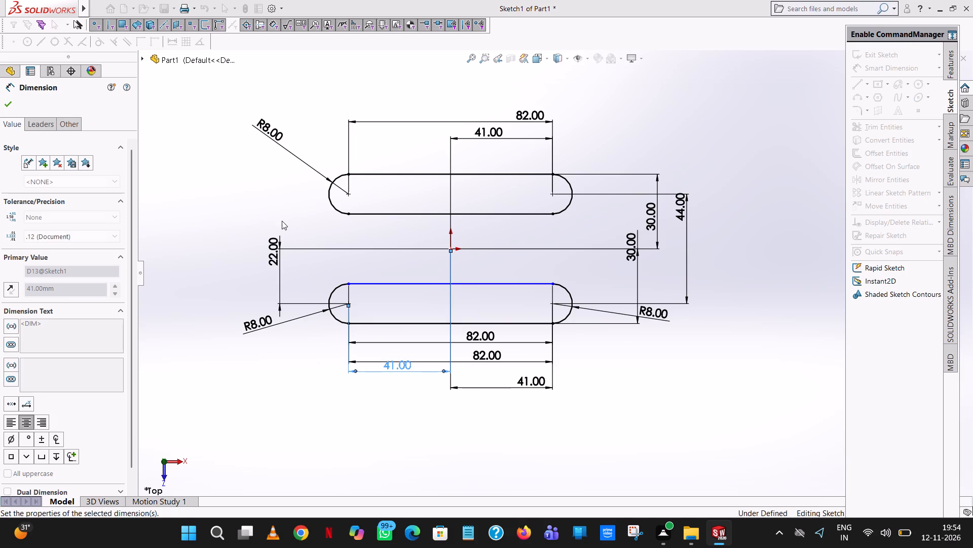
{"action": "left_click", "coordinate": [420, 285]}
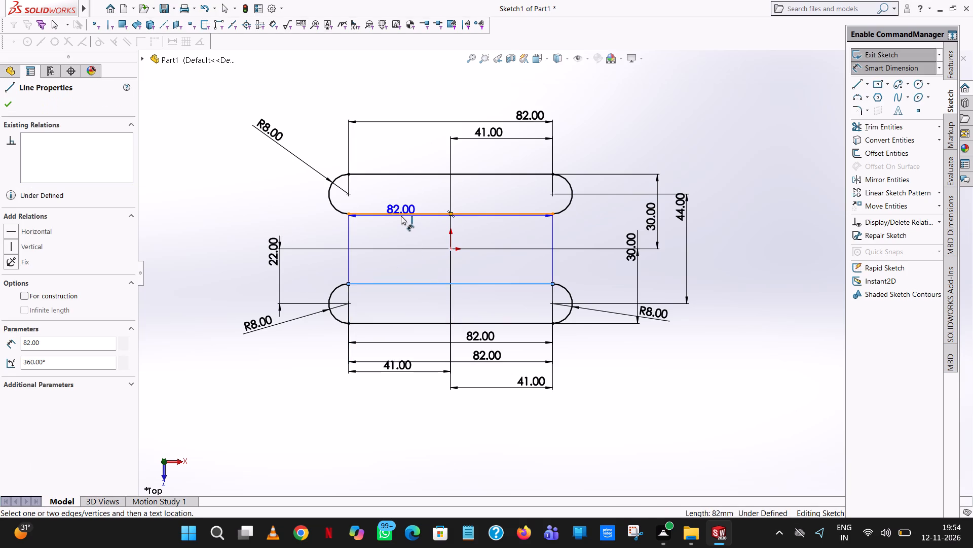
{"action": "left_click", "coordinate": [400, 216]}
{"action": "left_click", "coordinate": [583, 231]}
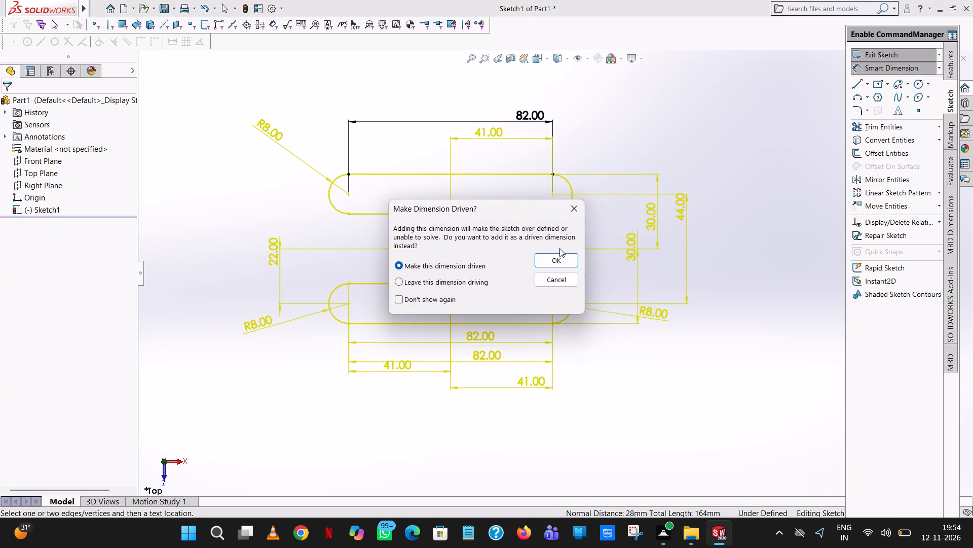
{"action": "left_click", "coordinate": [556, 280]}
Dimension the vertical distance from the lower slot's top line to the origin, placing it between the slots, left of the origin.
{"action": "left_click", "coordinate": [453, 284]}
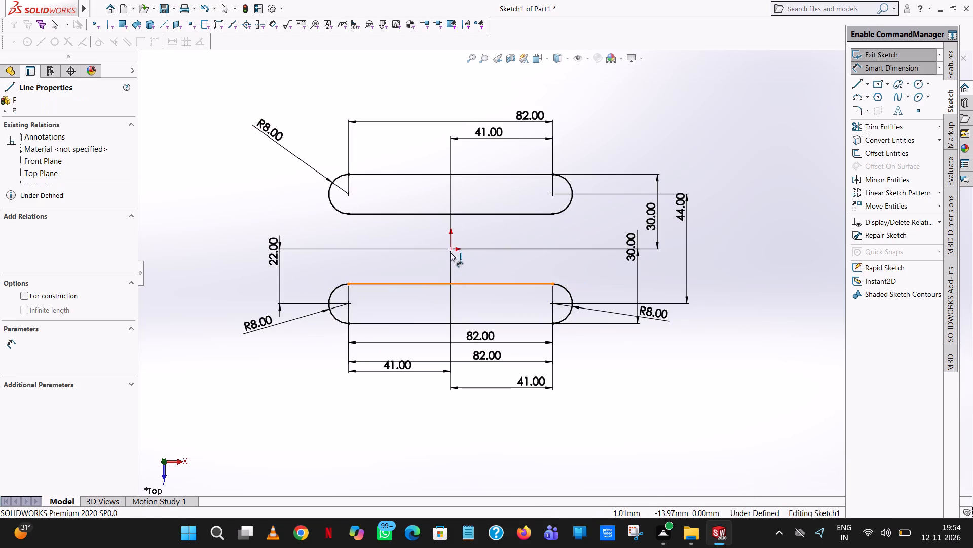
{"action": "left_click", "coordinate": [450, 250]}
{"action": "left_click", "coordinate": [408, 255]}
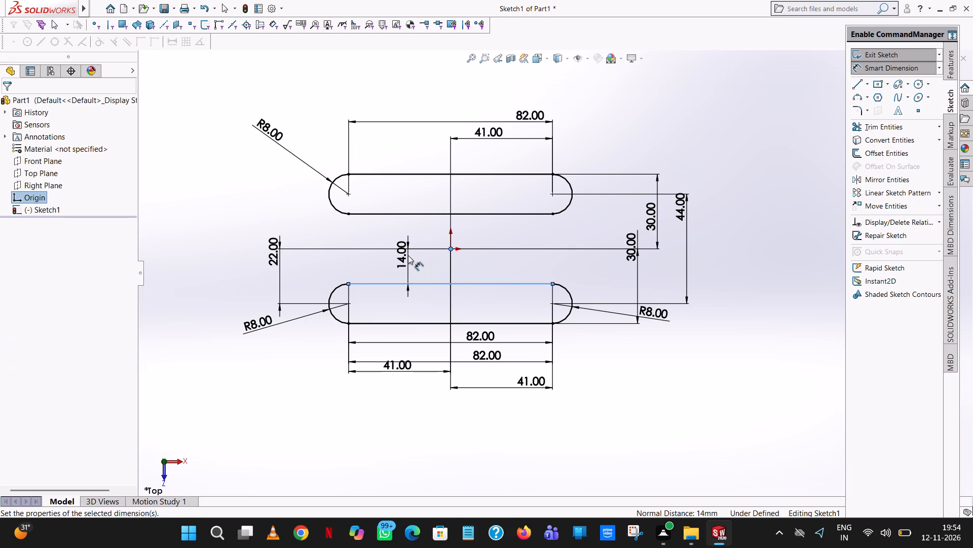
{"action": "left_click", "coordinate": [367, 242]}
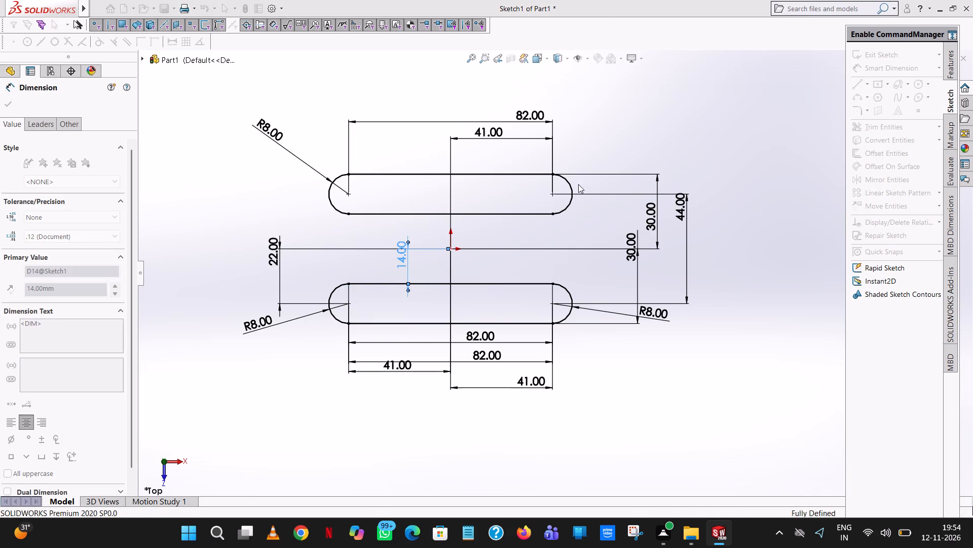
{"action": "left_click", "coordinate": [745, 138]}
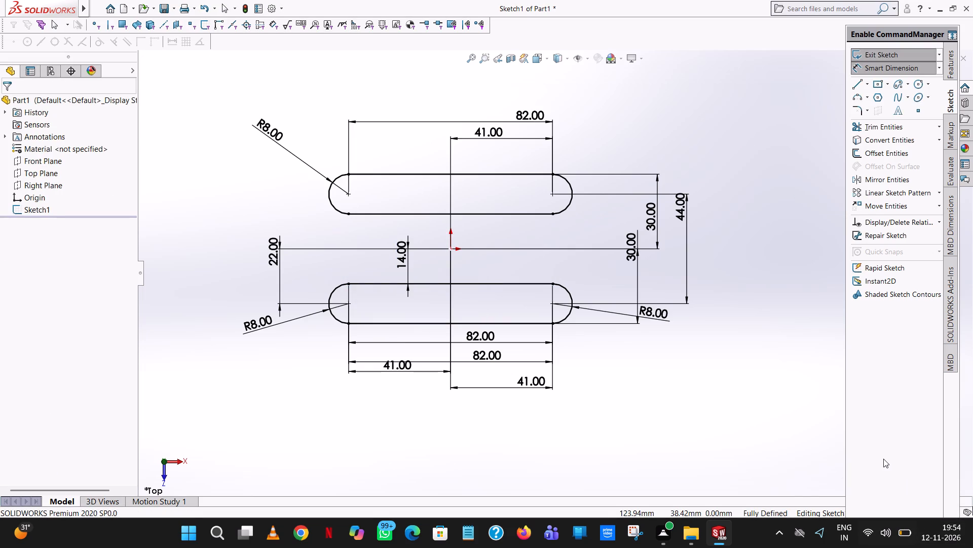
Extrude both rounded-end slot profiles as a blind boss 12 mm upward from the sketch plane.
{"action": "scroll", "coordinate": [690, 369], "scroll_direction": "down", "scroll_amount": 1}
{"action": "middle_click_drag", "start_coordinate": [689, 368], "coordinate": [678, 323]}
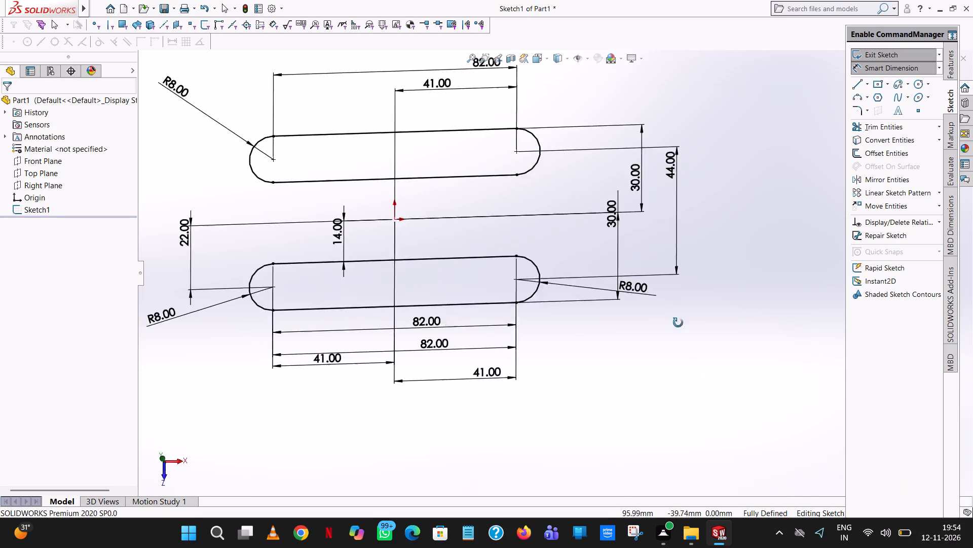
{"action": "middle_click_drag", "start_coordinate": [678, 323], "coordinate": [681, 247]}
{"action": "scroll", "coordinate": [681, 248], "scroll_direction": "down", "scroll_amount": 1}
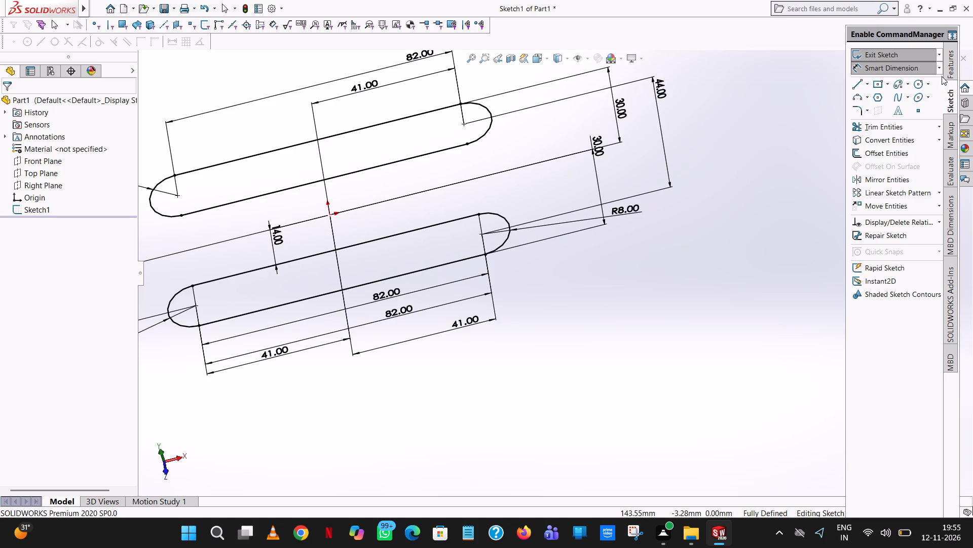
{"action": "left_click", "coordinate": [947, 71]}
{"action": "left_click", "coordinate": [910, 58]}
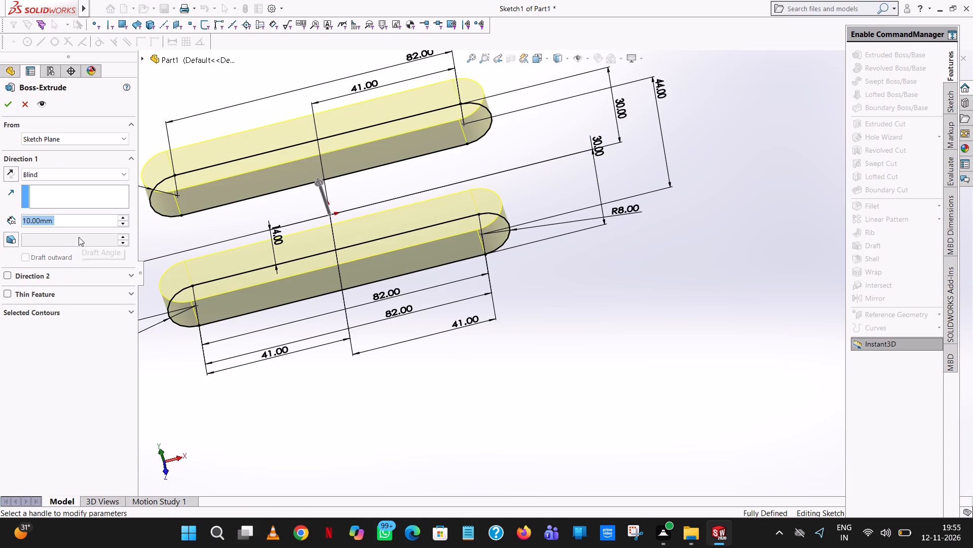
{"action": "type", "text": "12"}
{"action": "key", "text": "Return"}
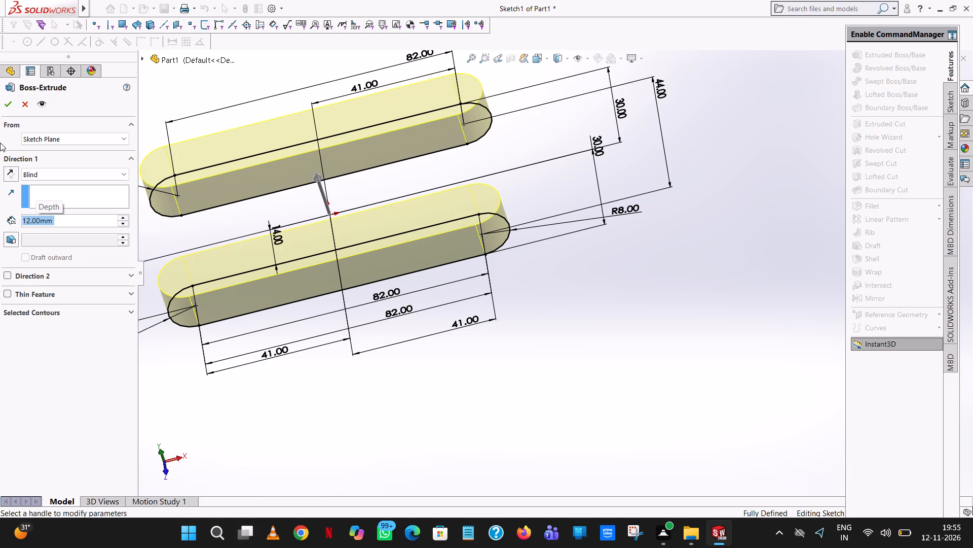
{"action": "left_click", "coordinate": [2, 102]}
{"action": "left_click", "coordinate": [641, 242]}
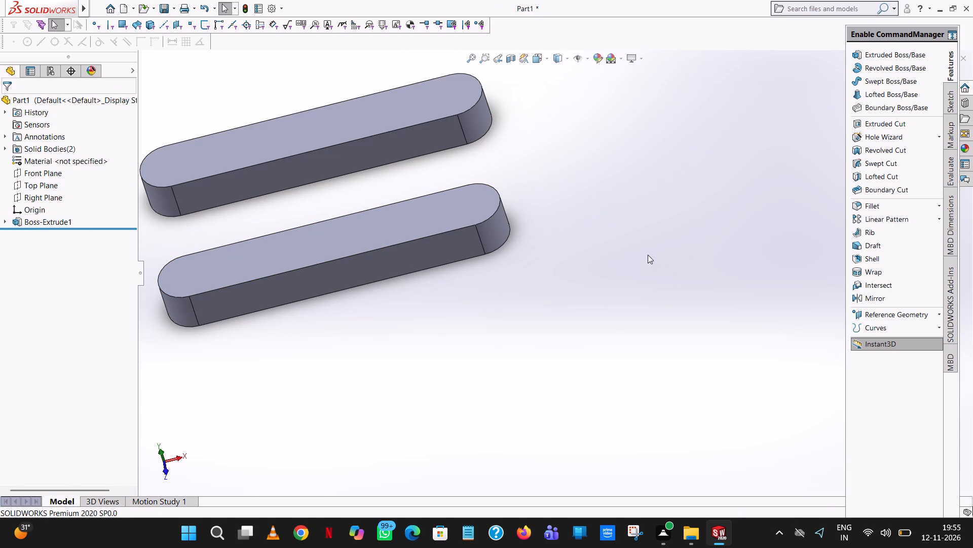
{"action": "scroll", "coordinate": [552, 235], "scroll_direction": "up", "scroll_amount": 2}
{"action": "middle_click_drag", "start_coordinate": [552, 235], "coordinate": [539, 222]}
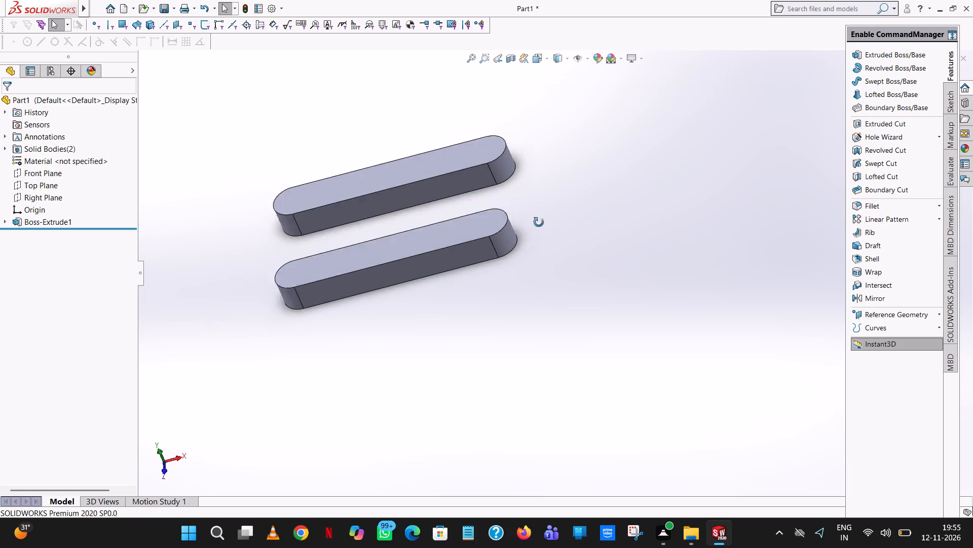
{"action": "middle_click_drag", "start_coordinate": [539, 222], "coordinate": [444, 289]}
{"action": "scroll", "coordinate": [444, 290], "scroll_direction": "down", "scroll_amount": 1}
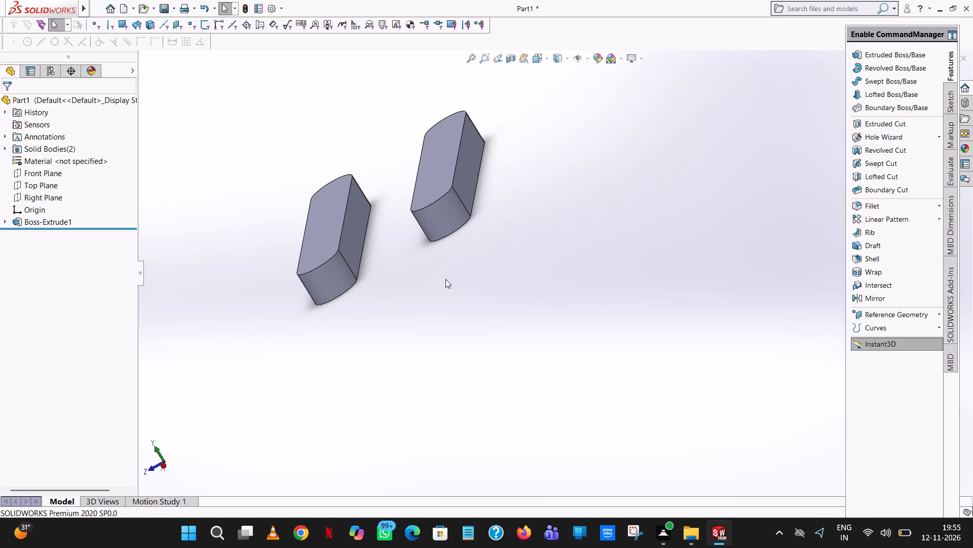
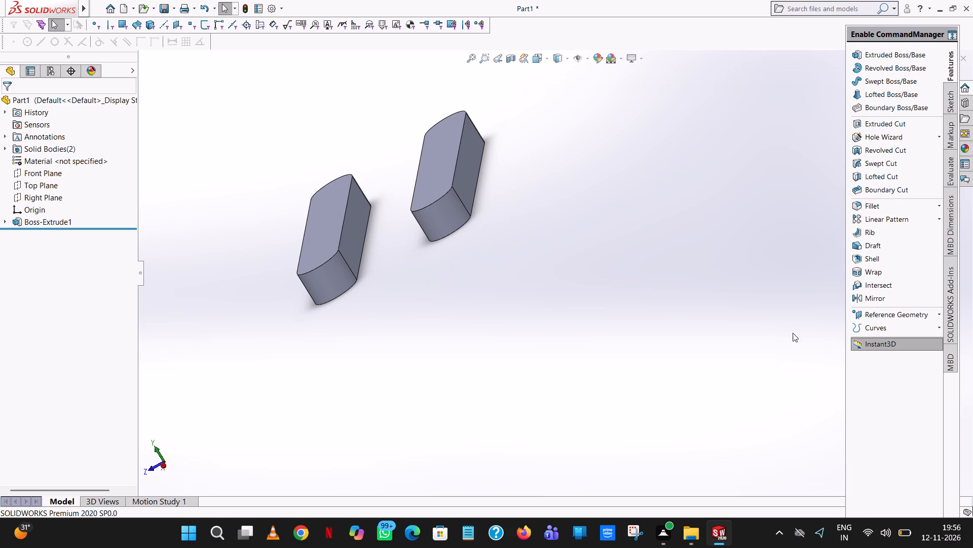
Set up a reference plane parallel to the Right Plane with an offset distance of 98-19 mm.
{"action": "middle_click_drag", "start_coordinate": [414, 298], "coordinate": [448, 318]}
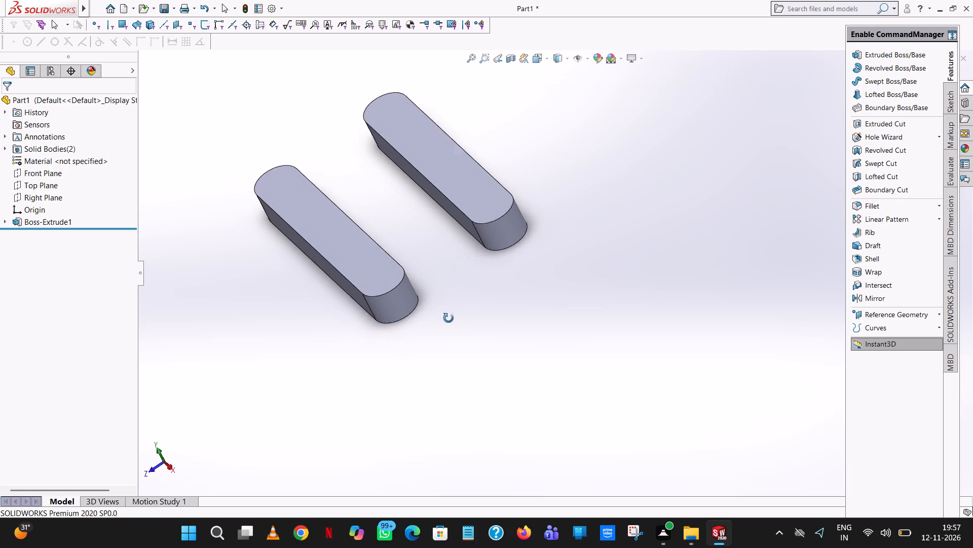
{"action": "middle_click_drag", "start_coordinate": [448, 318], "coordinate": [458, 334]}
{"action": "middle_click_drag", "start_coordinate": [458, 334], "coordinate": [489, 299]}
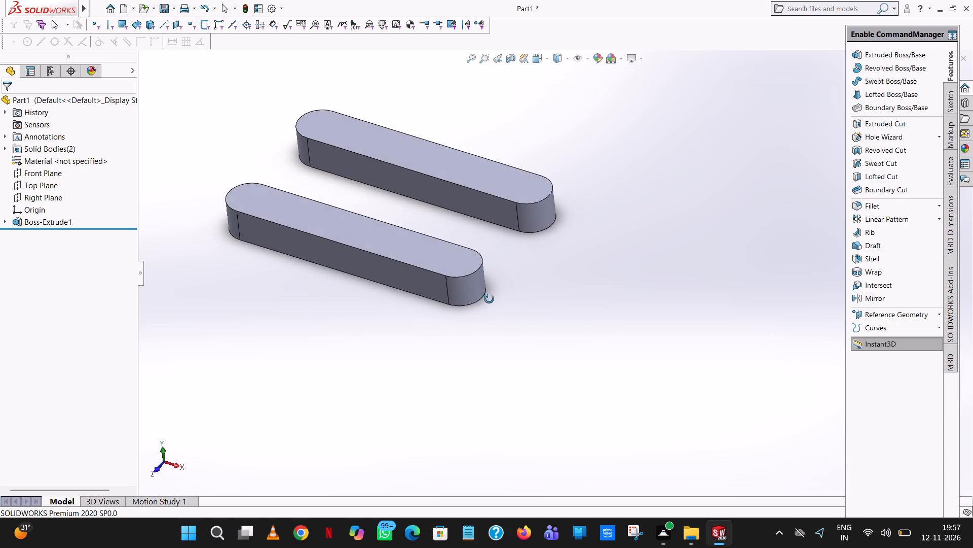
{"action": "middle_click_drag", "start_coordinate": [489, 299], "coordinate": [500, 327]}
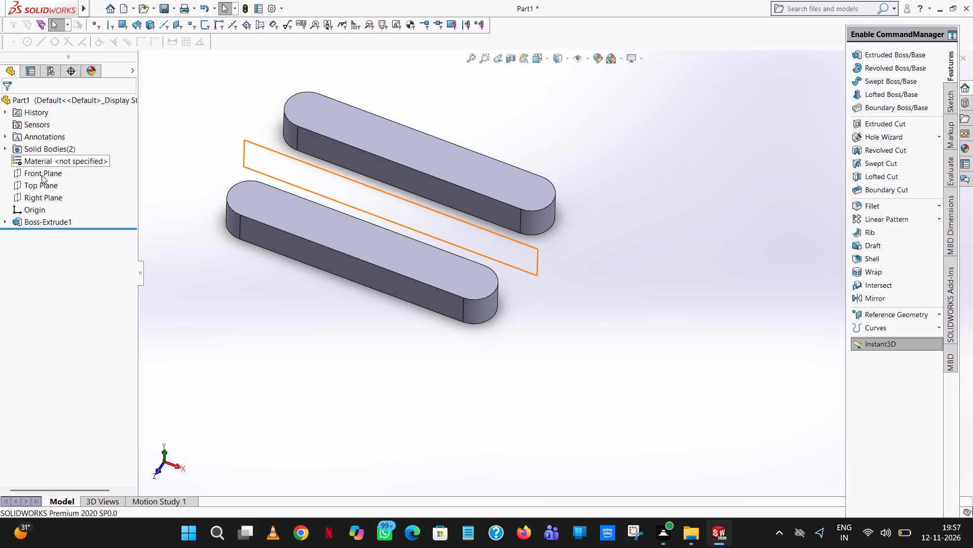
{"action": "left_click", "coordinate": [47, 201]}
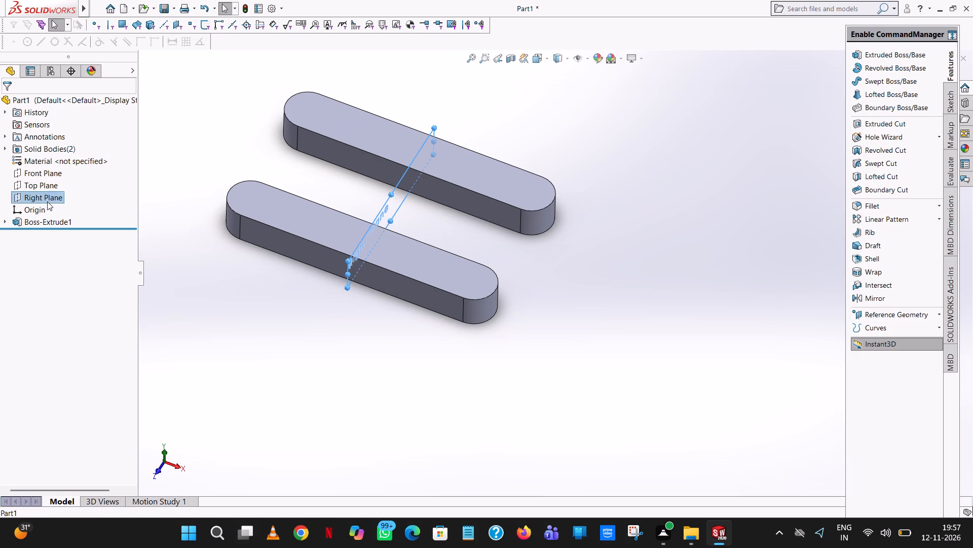
{"action": "scroll", "coordinate": [528, 232], "scroll_direction": "down", "scroll_amount": 1}
{"action": "middle_click_drag", "start_coordinate": [528, 232], "coordinate": [541, 204]}
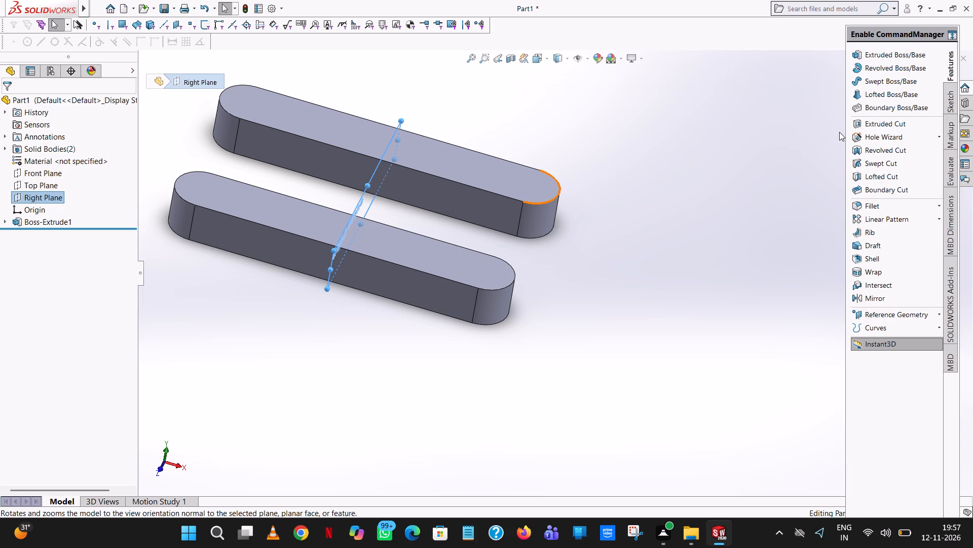
{"action": "left_click", "coordinate": [862, 314]}
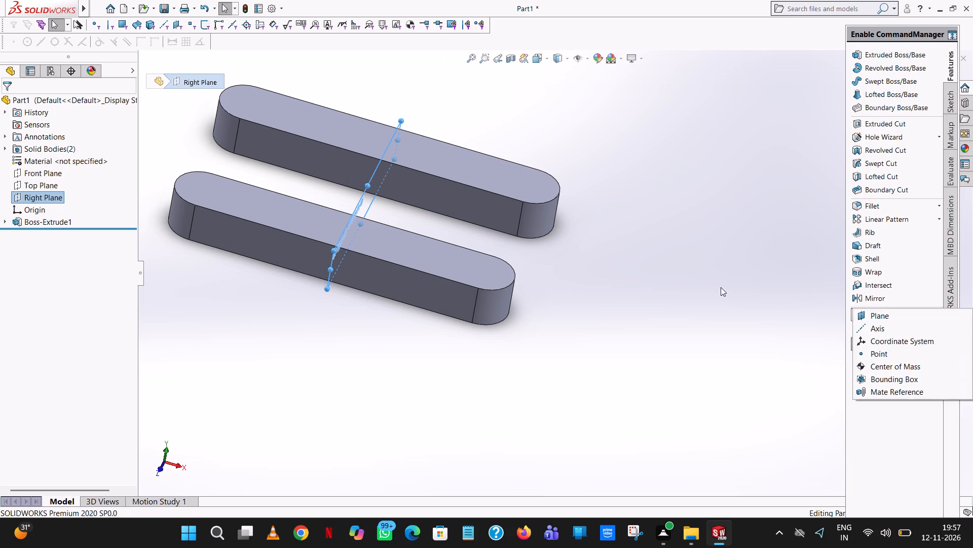
{"action": "left_click", "coordinate": [891, 316]}
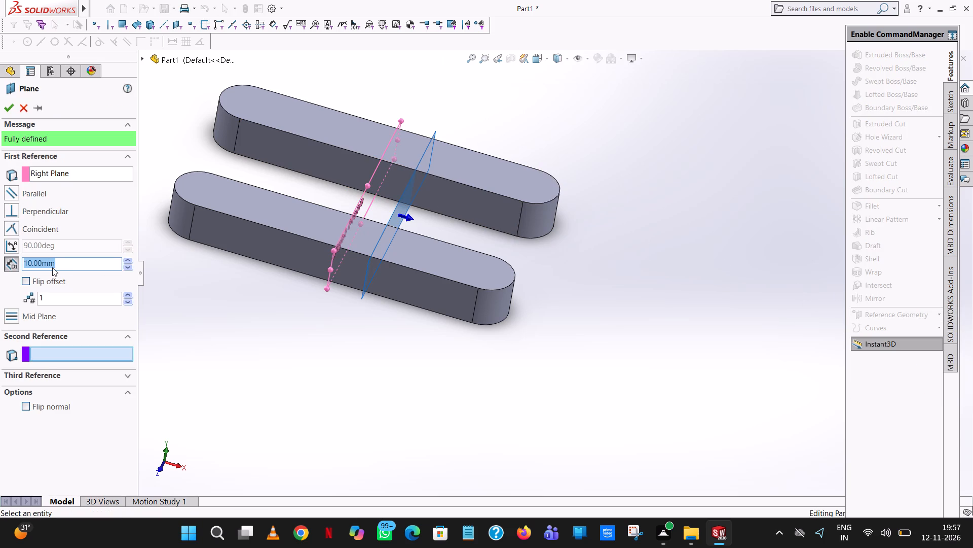
{"action": "type", "text": "98"}
{"action": "key", "text": "minus"}
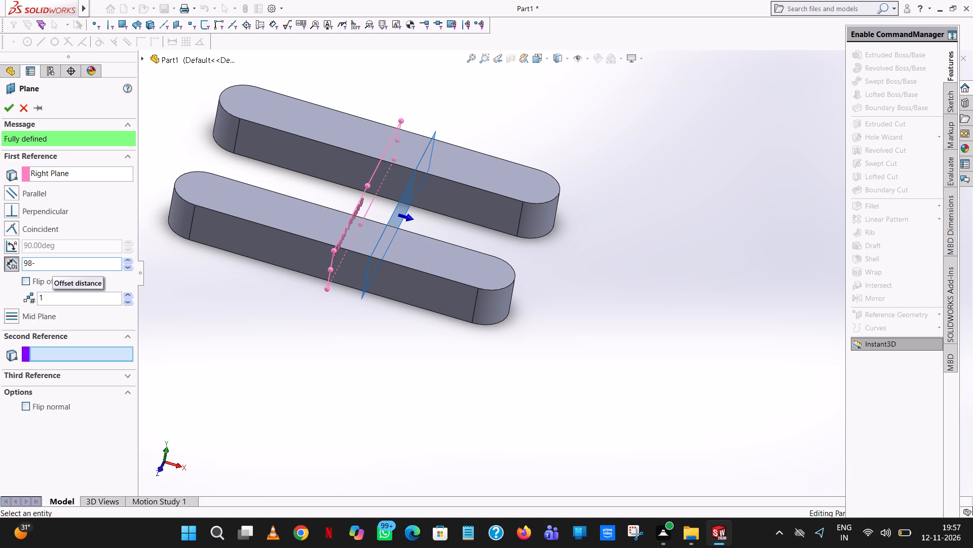
{"action": "type", "text": "19"}
{"action": "key", "text": "Return"}
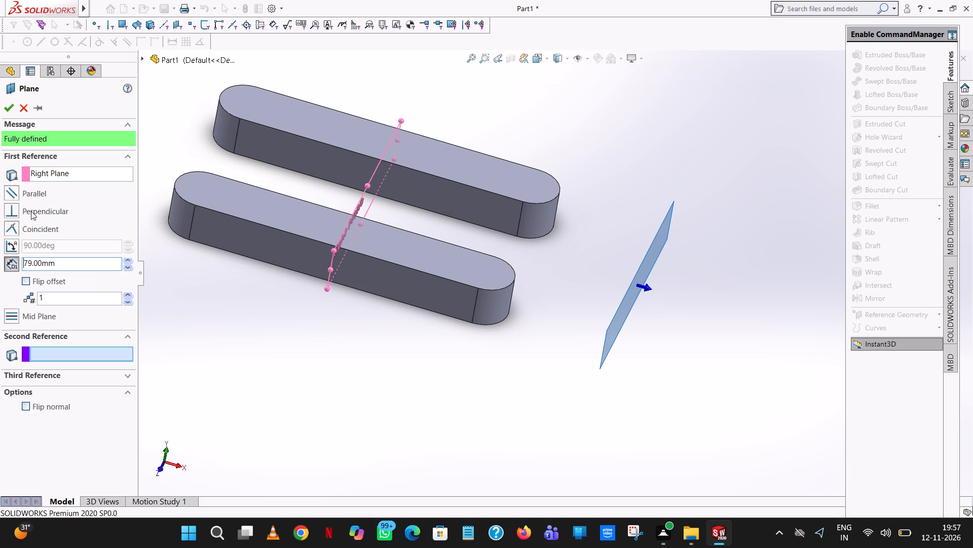
Set the plane's offset from the Right Plane to 98/2, reduce it by 19 to 30 mm, and create the plane.
{"action": "double_click", "coordinate": [80, 267]}
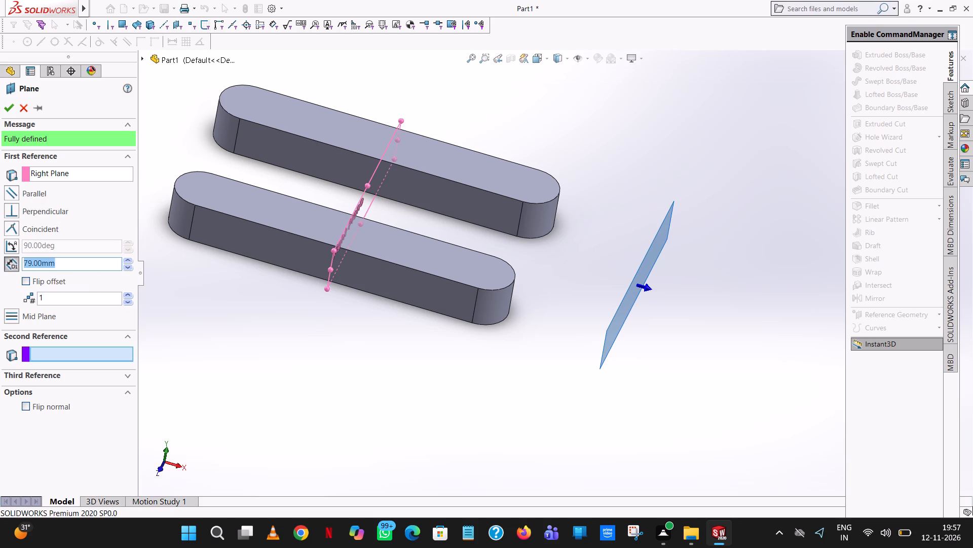
{"action": "type", "text": "98/2"}
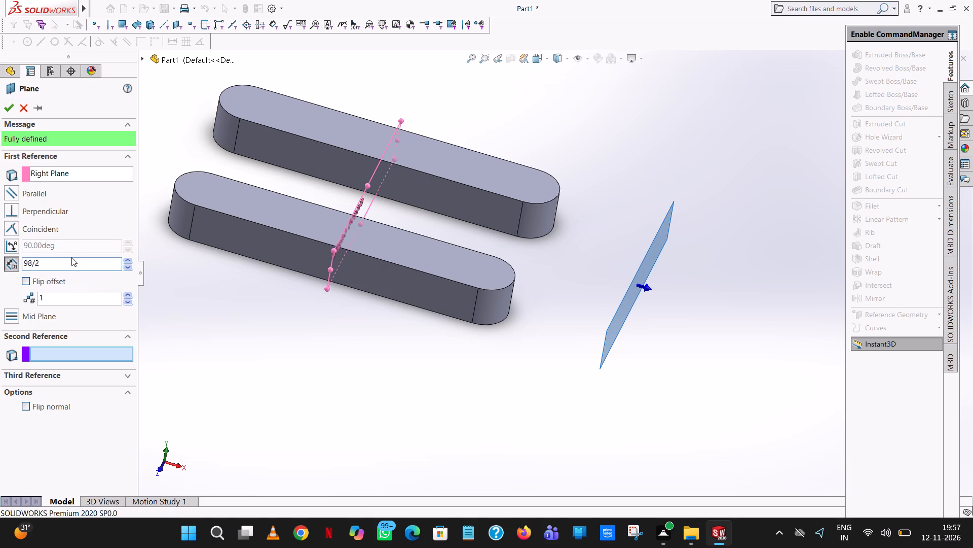
{"action": "left_click", "coordinate": [208, 357]}
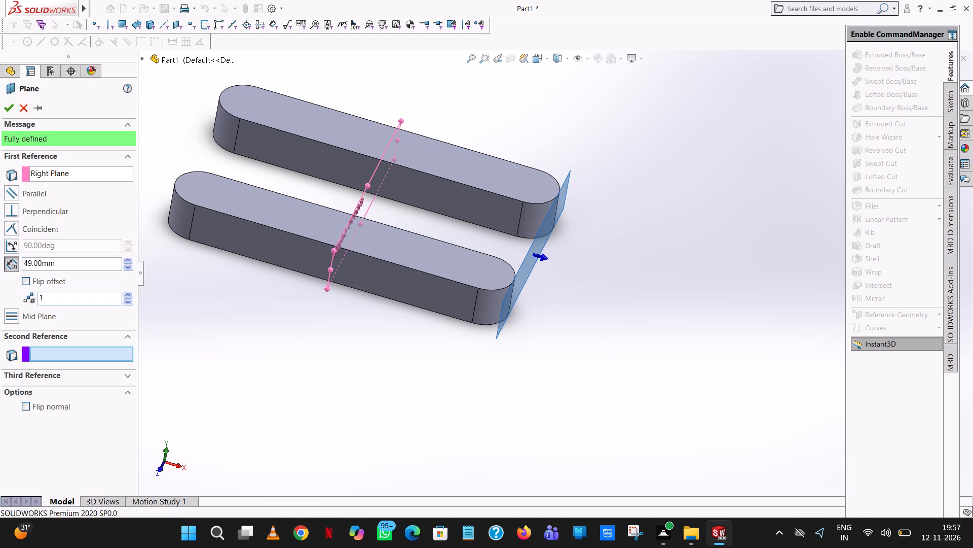
{"action": "left_click", "coordinate": [61, 266]}
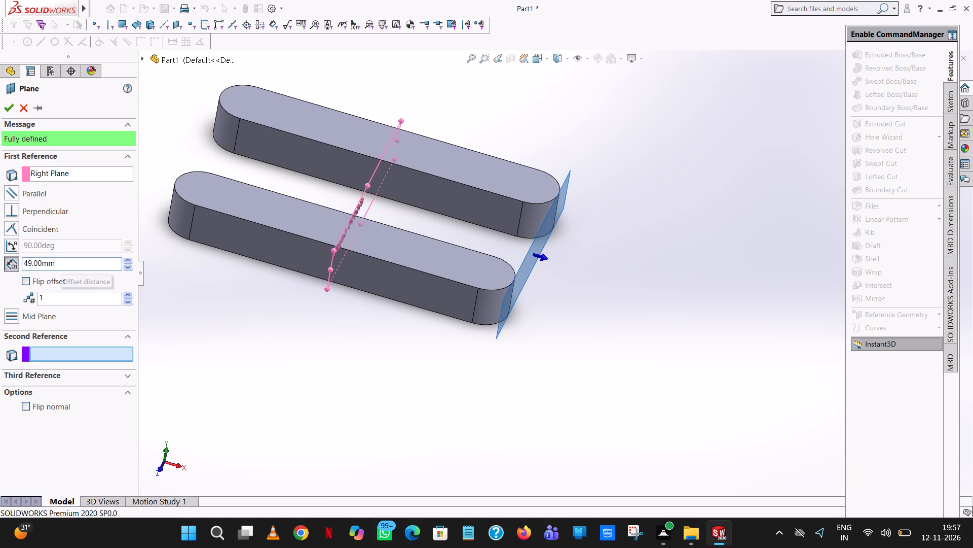
{"action": "middle_click_drag", "start_coordinate": [371, 339], "coordinate": [381, 356]}
{"action": "scroll", "coordinate": [371, 339], "scroll_direction": "up", "scroll_amount": 1}
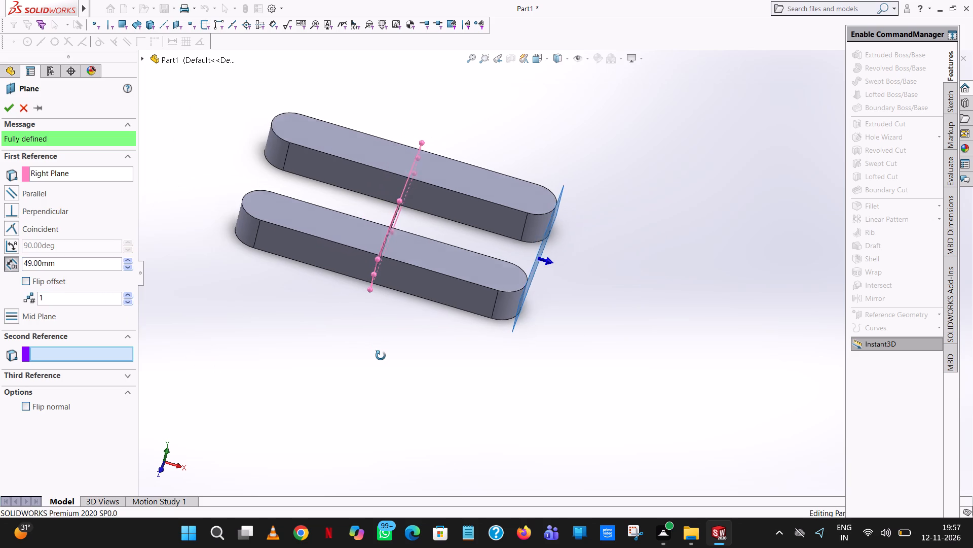
{"action": "middle_click_drag", "start_coordinate": [381, 356], "coordinate": [382, 358]}
{"action": "left_click", "coordinate": [79, 268]}
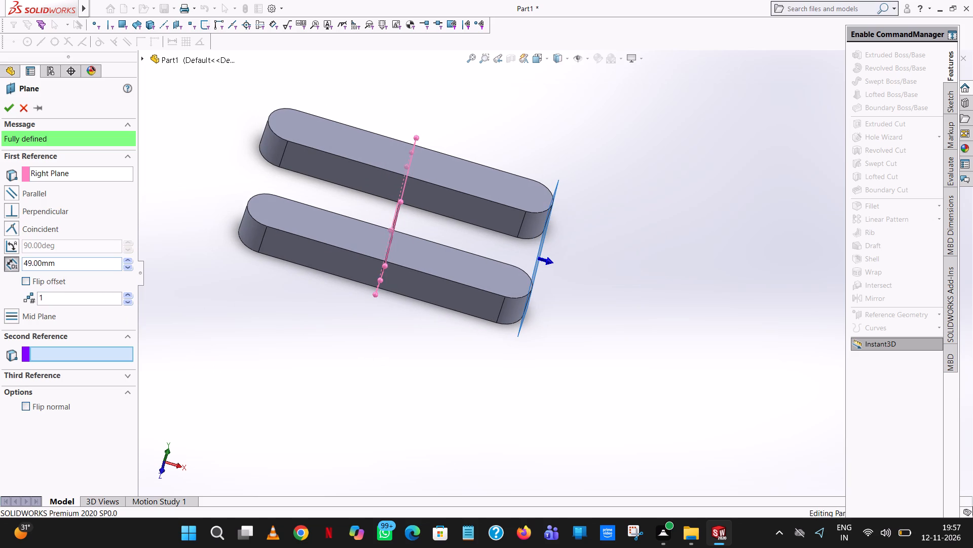
{"action": "type", "text": "-19"}
{"action": "key", "text": "Return"}
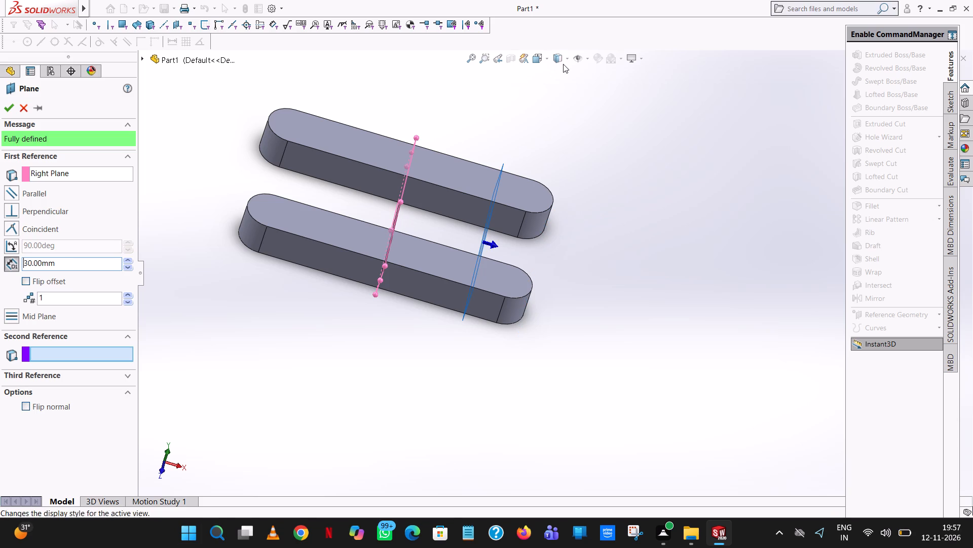
{"action": "left_click", "coordinate": [11, 106]}
Start a new sketch on the offset plane Plane1.
{"action": "scroll", "coordinate": [498, 329], "scroll_direction": "up", "scroll_amount": 1}
{"action": "middle_click_drag", "start_coordinate": [487, 328], "coordinate": [485, 328]}
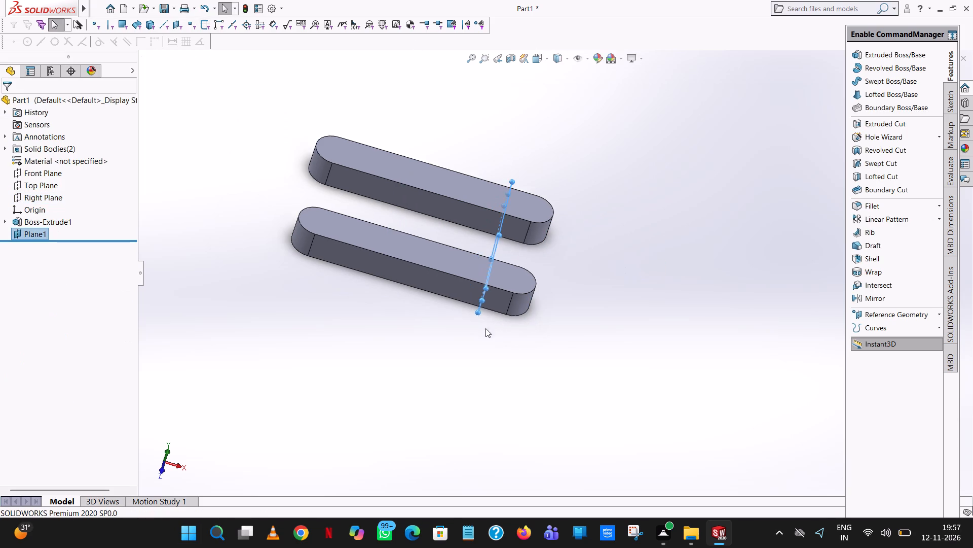
{"action": "middle_click_drag", "start_coordinate": [485, 328], "coordinate": [422, 295]}
{"action": "scroll", "coordinate": [420, 294], "scroll_direction": "up", "scroll_amount": 1}
{"action": "left_click", "coordinate": [36, 233]}
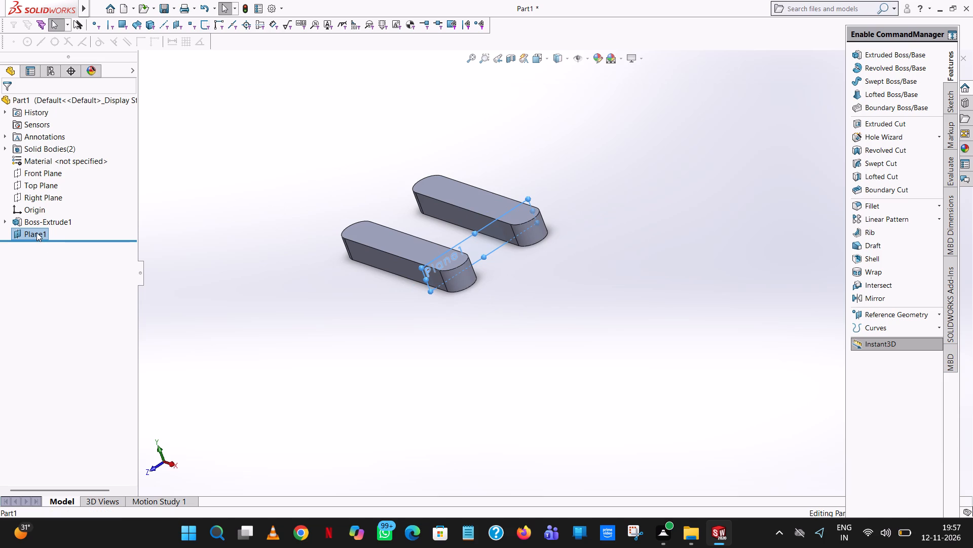
{"action": "left_click", "coordinate": [201, 210]}
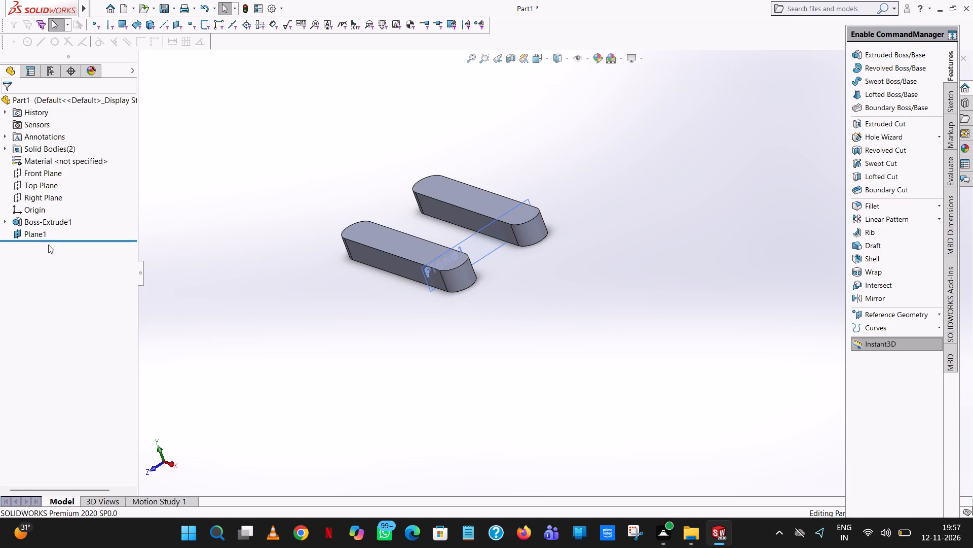
{"action": "left_click", "coordinate": [40, 233]}
{"action": "left_click", "coordinate": [53, 221]}
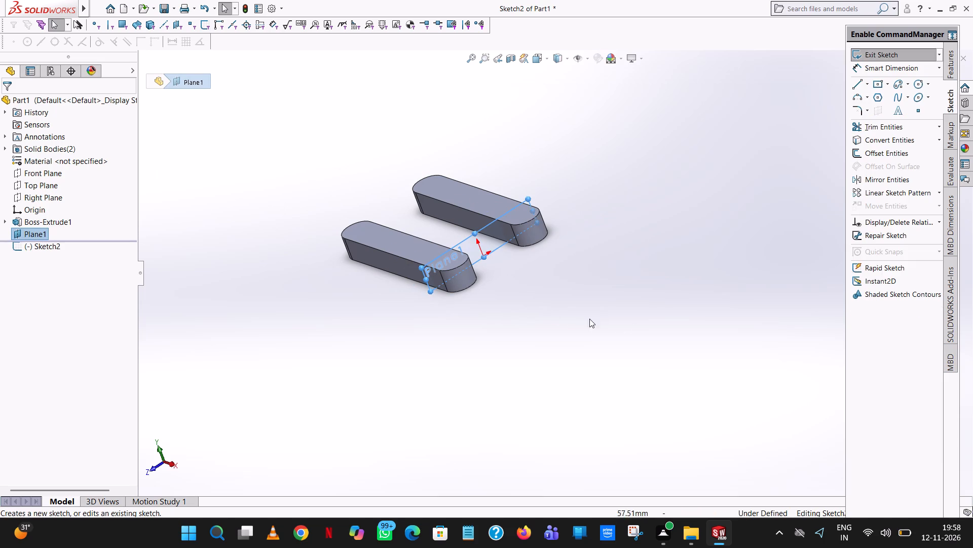
Enlarge Plane1's displayed boundary on all four sides so it extends well beyond both bars.
{"action": "middle_click_drag", "start_coordinate": [545, 311], "coordinate": [496, 310]}
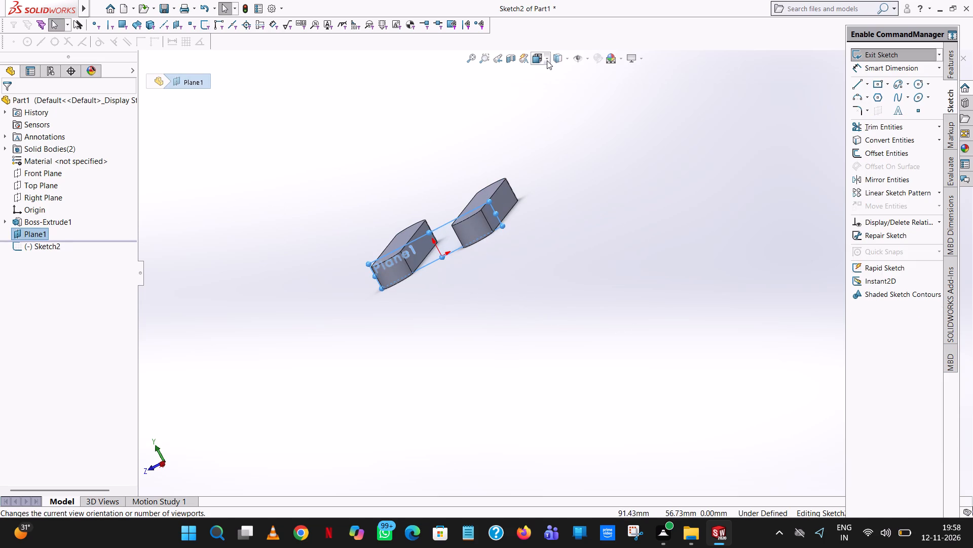
{"action": "left_click", "coordinate": [547, 60]}
{"action": "left_click", "coordinate": [594, 117]}
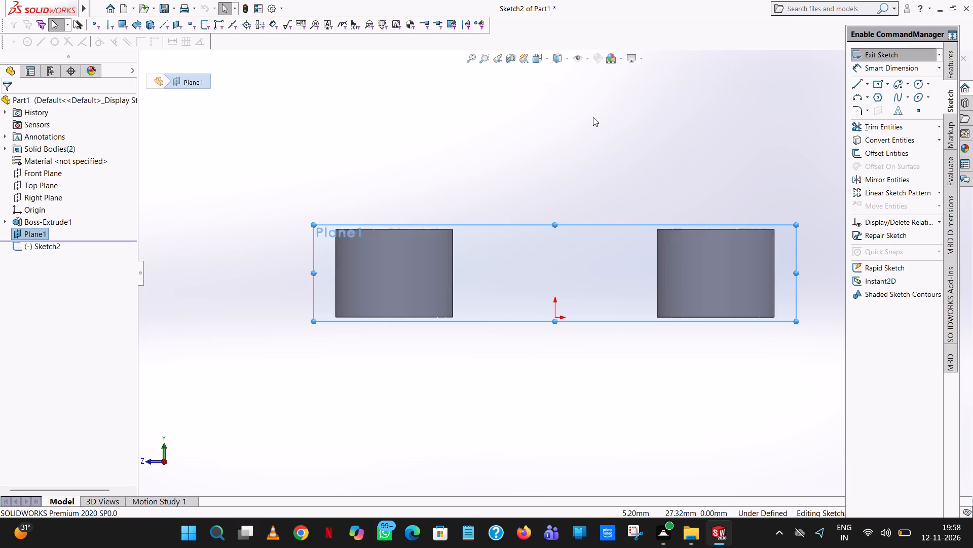
{"action": "scroll", "coordinate": [599, 260], "scroll_direction": "up", "scroll_amount": 3}
{"action": "left_click_drag", "start_coordinate": [556, 246], "coordinate": [555, 246]}
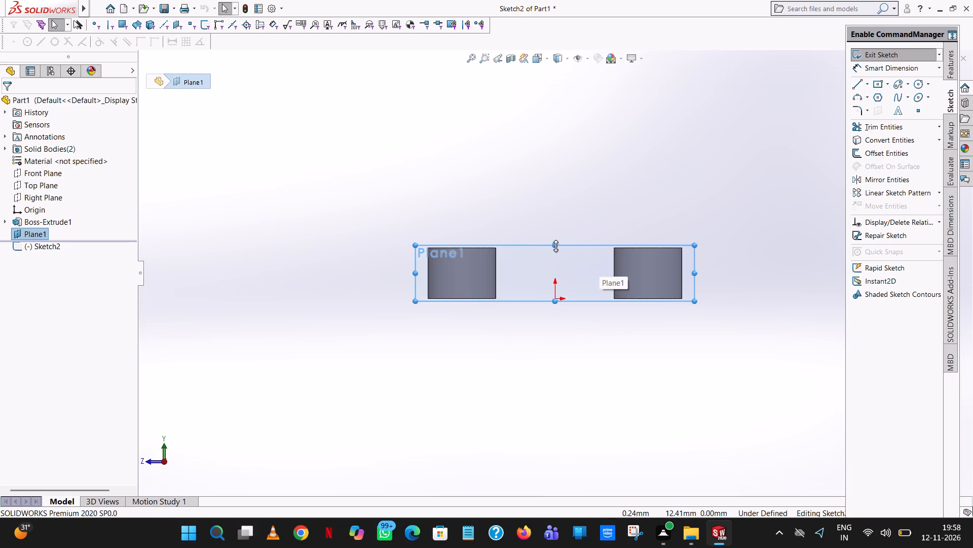
{"action": "left_click_drag", "start_coordinate": [555, 246], "coordinate": [564, 90]}
{"action": "left_click_drag", "start_coordinate": [695, 192], "coordinate": [763, 174]}
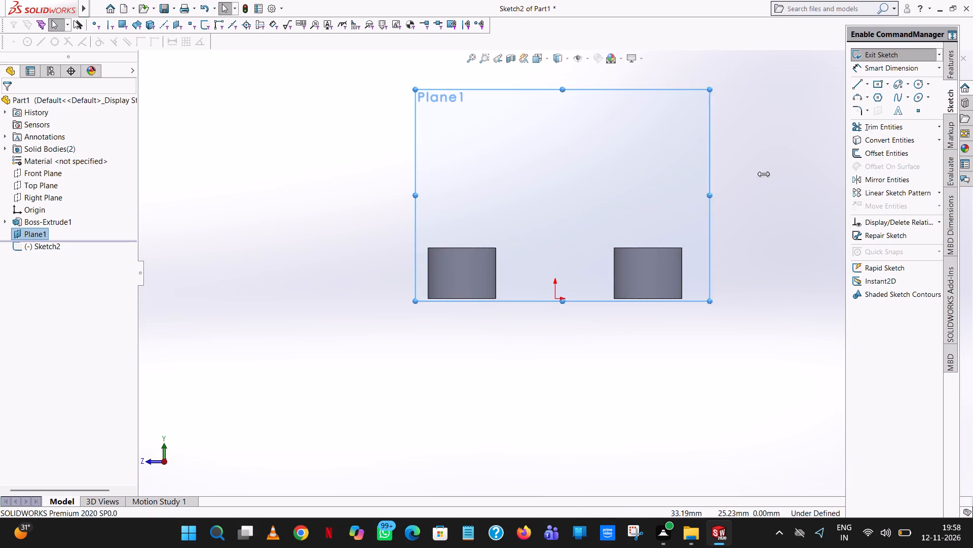
{"action": "left_click_drag", "start_coordinate": [763, 174], "coordinate": [784, 167]}
{"action": "left_click_drag", "start_coordinate": [415, 190], "coordinate": [264, 228]}
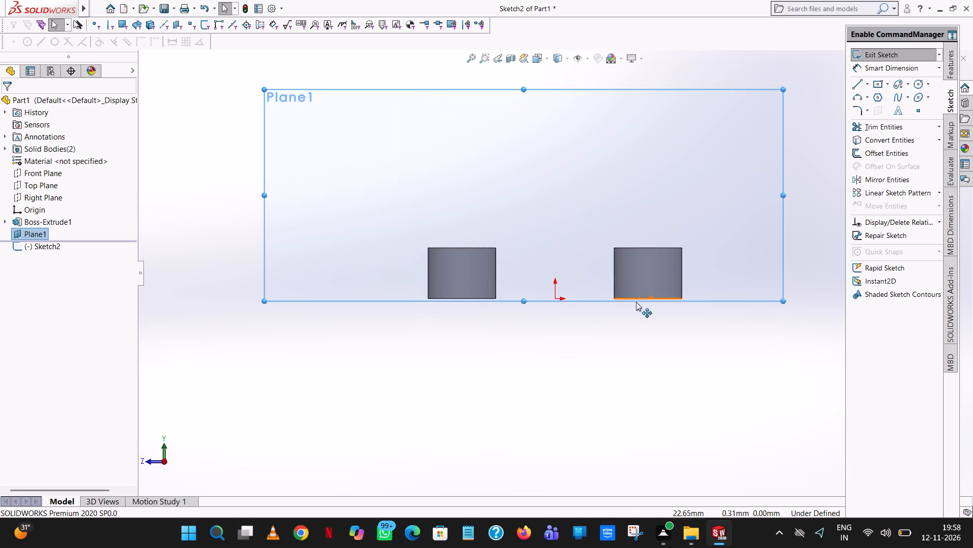
{"action": "left_click_drag", "start_coordinate": [524, 298], "coordinate": [524, 304]}
{"action": "left_click_drag", "start_coordinate": [524, 304], "coordinate": [568, 423]}
{"action": "left_click", "coordinate": [790, 176]}
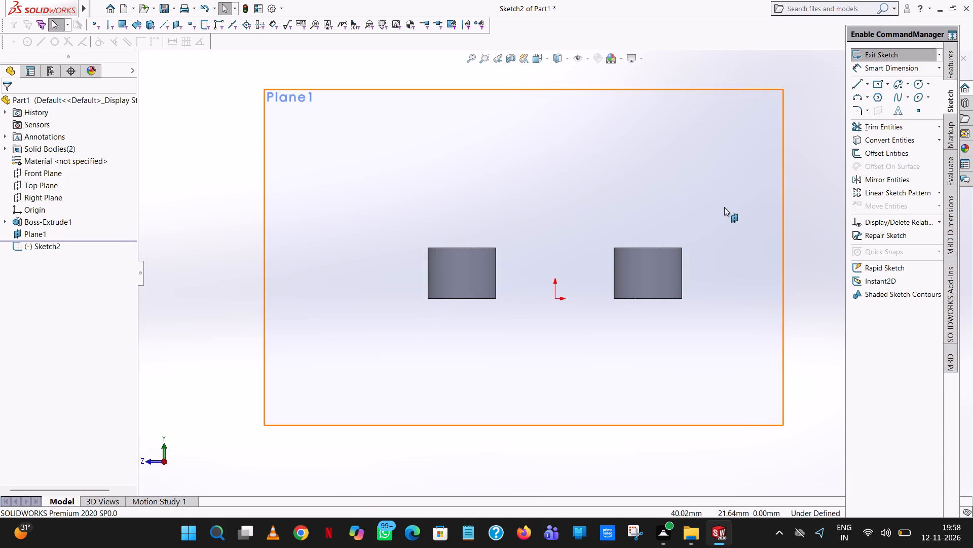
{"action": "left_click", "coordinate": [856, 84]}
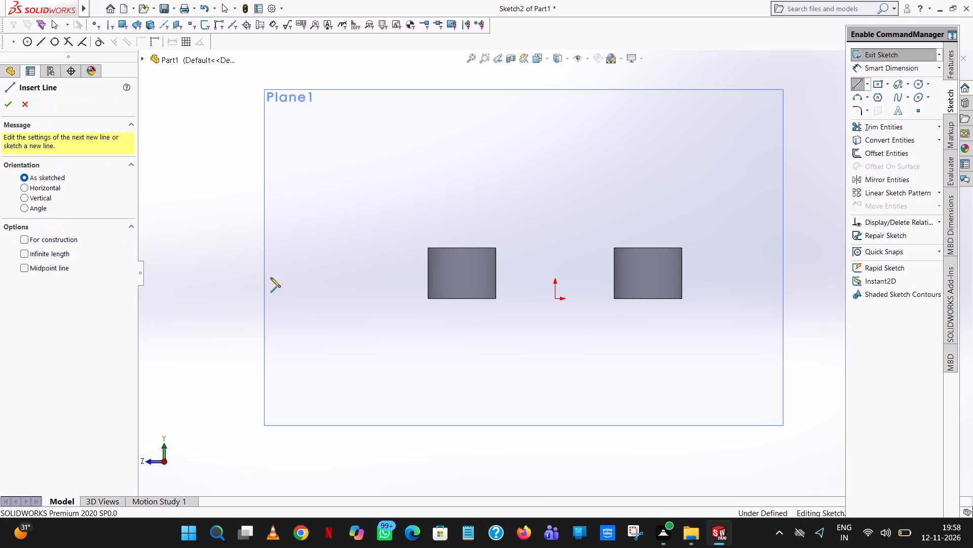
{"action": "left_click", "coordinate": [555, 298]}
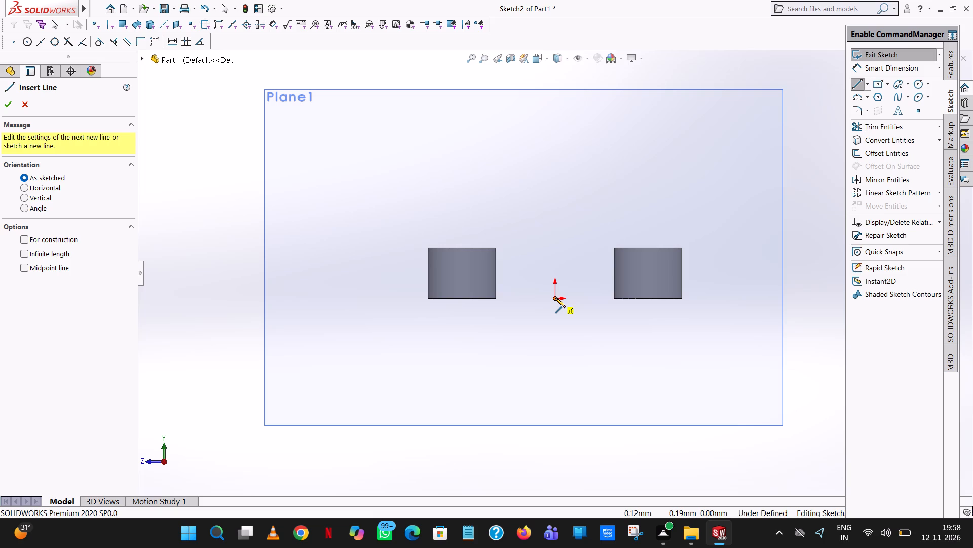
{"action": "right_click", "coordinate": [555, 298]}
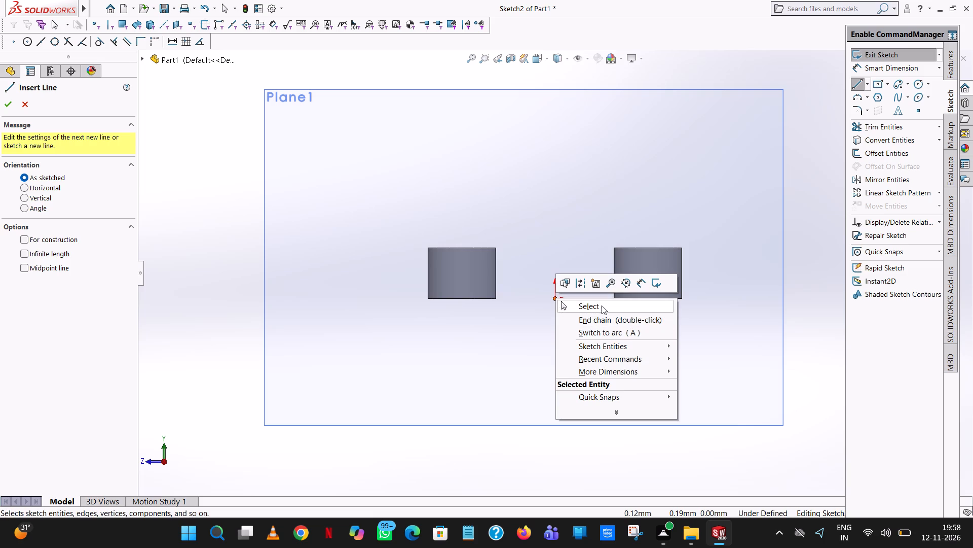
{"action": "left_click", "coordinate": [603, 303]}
Sketch a 28 mm horizontal line joining the facing upper corners of the two bars.
{"action": "left_click", "coordinate": [857, 80]}
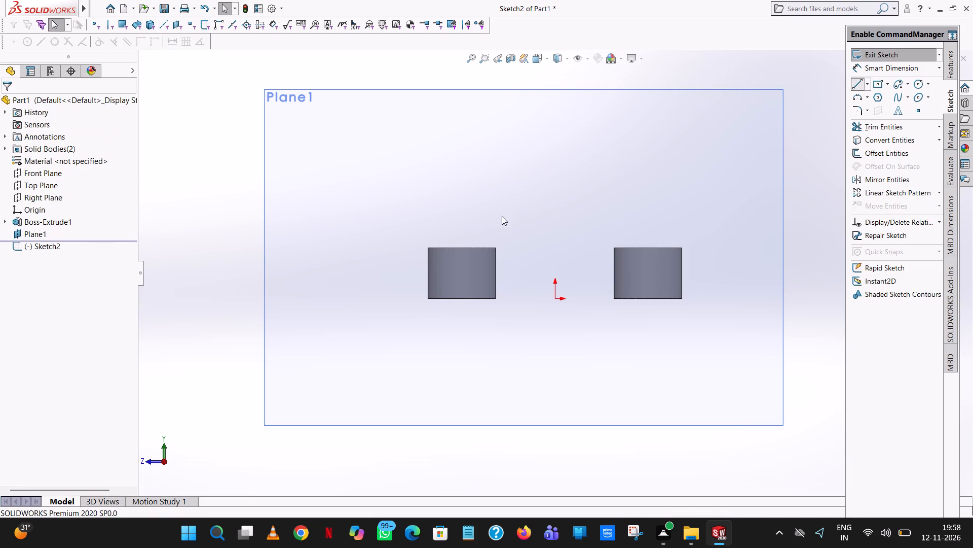
{"action": "left_click", "coordinate": [495, 247]}
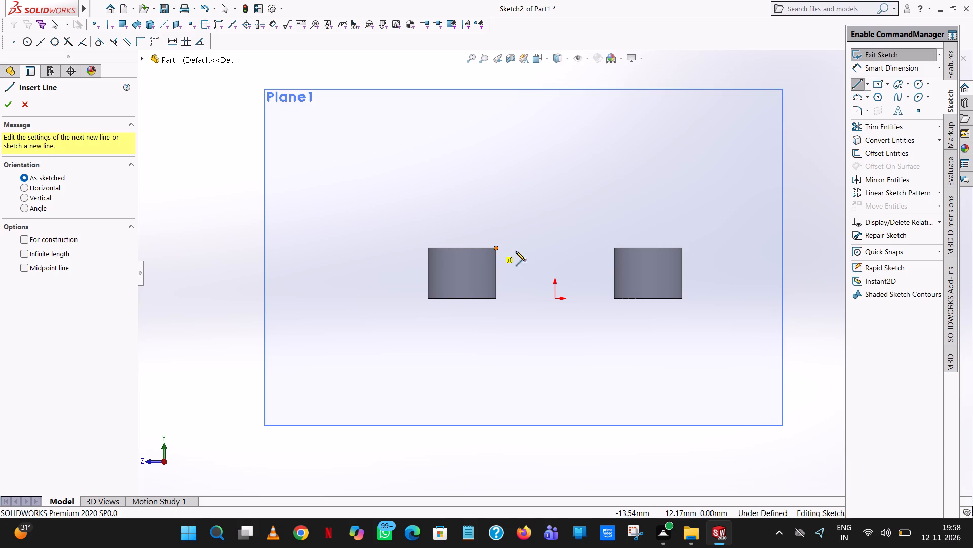
{"action": "left_click", "coordinate": [614, 246]}
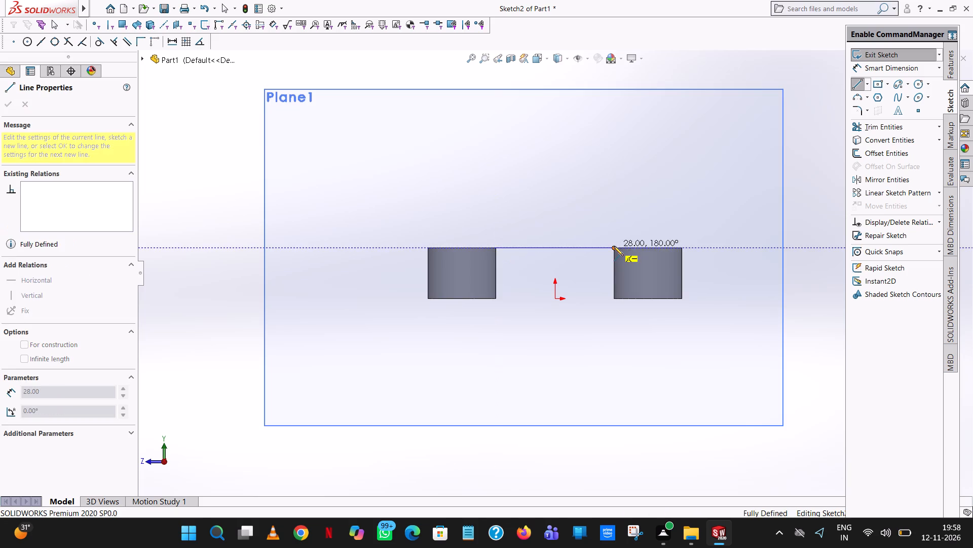
{"action": "right_click", "coordinate": [614, 246]}
{"action": "left_click", "coordinate": [631, 252]}
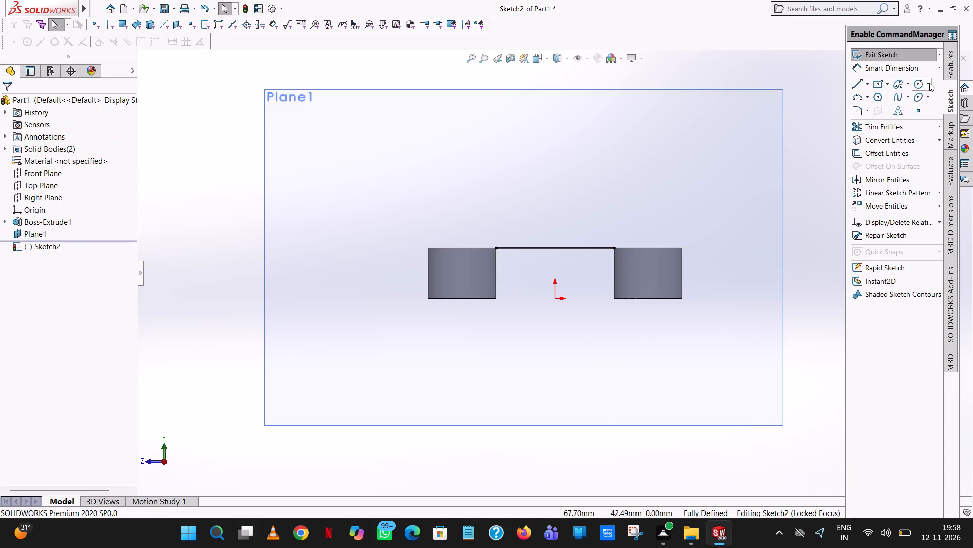
Sketch a circle of radius 14 mm centred on the midpoint of the 28 mm line between the bars.
{"action": "left_click", "coordinate": [917, 82]}
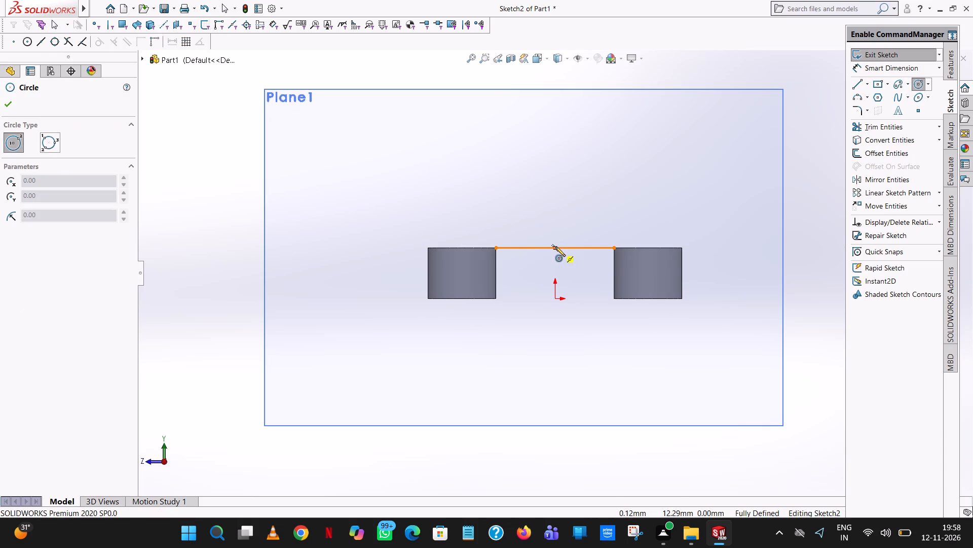
{"action": "left_click", "coordinate": [554, 247]}
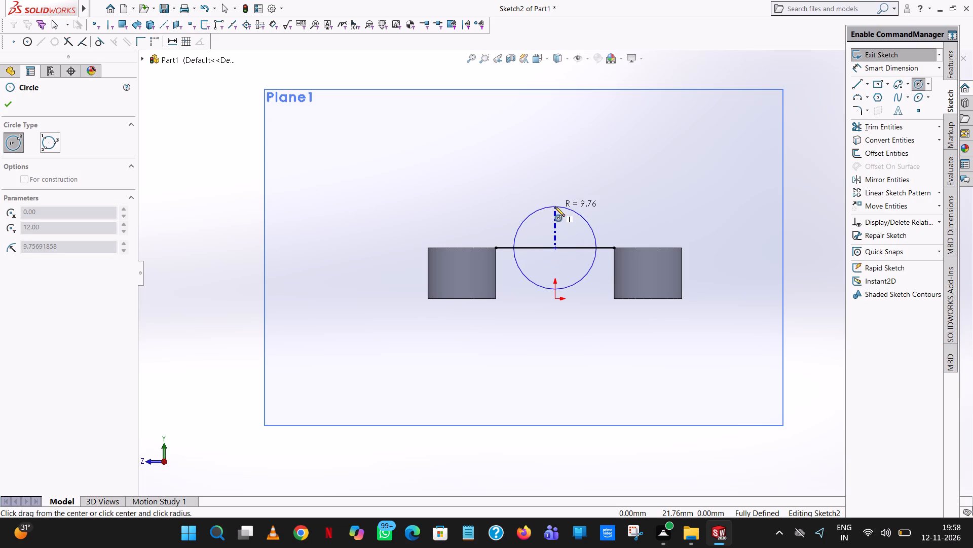
{"action": "left_click", "coordinate": [555, 207]}
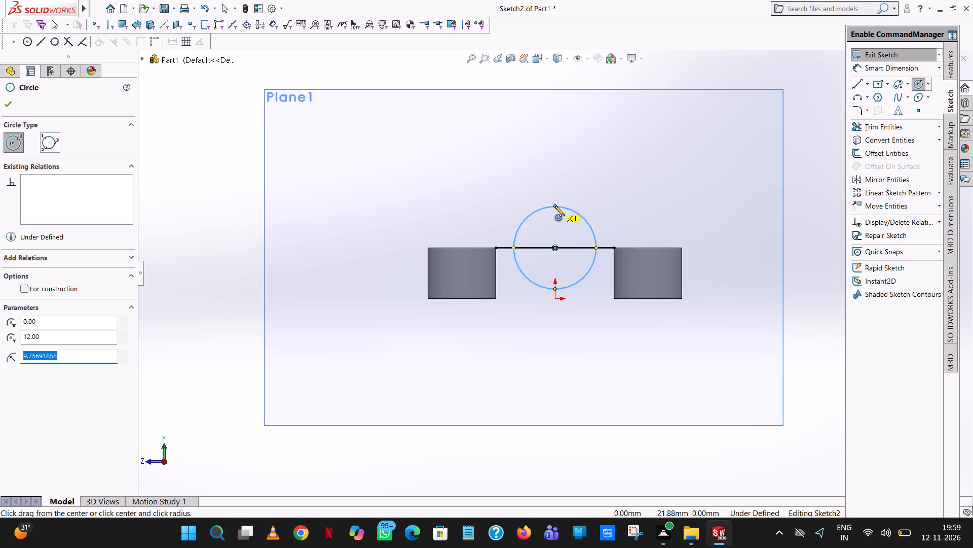
{"action": "type", "text": "14"}
{"action": "key", "text": "Return"}
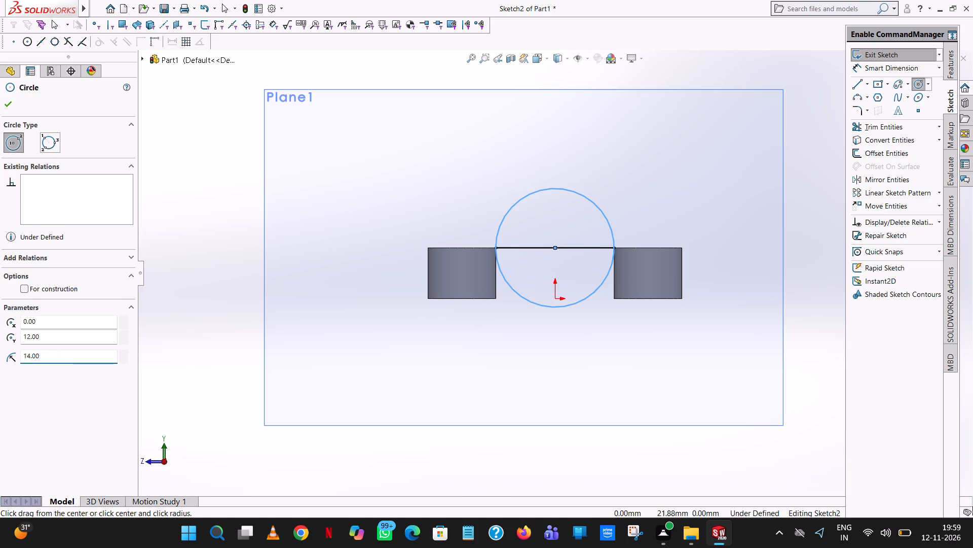
{"action": "right_click", "coordinate": [555, 206]}
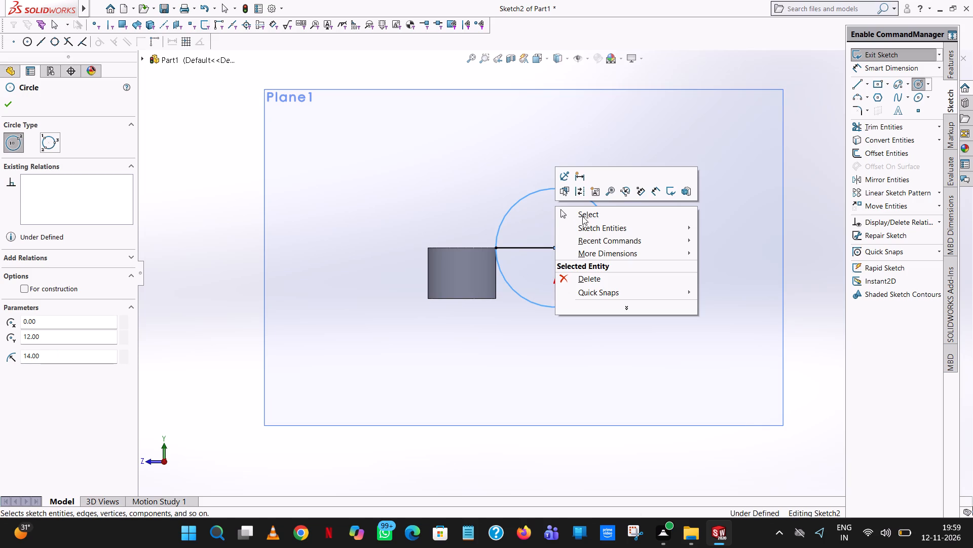
{"action": "left_click", "coordinate": [606, 213]}
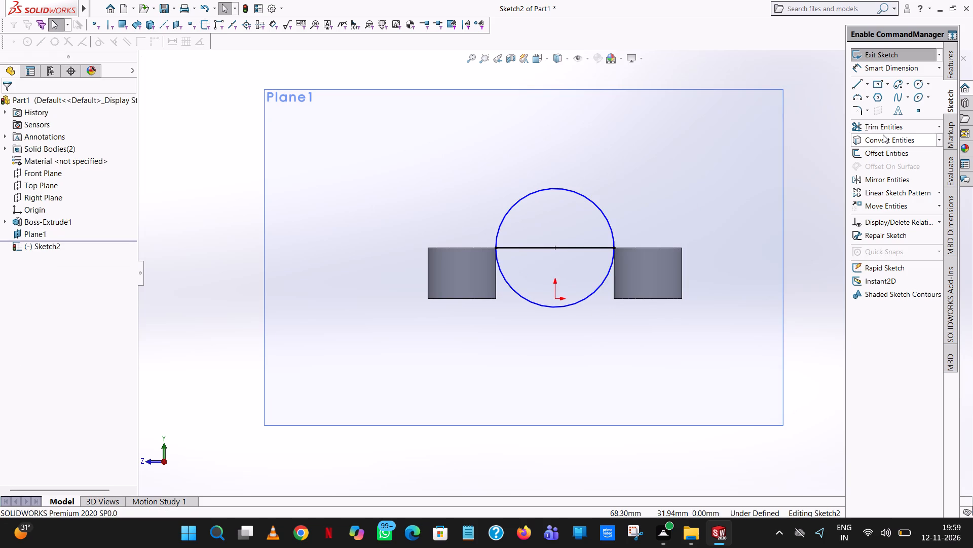
Trim away the circle's lower half and the 28 mm line, leaving only the upper semicircular arc.
{"action": "left_click", "coordinate": [883, 129]}
{"action": "left_click", "coordinate": [530, 300]}
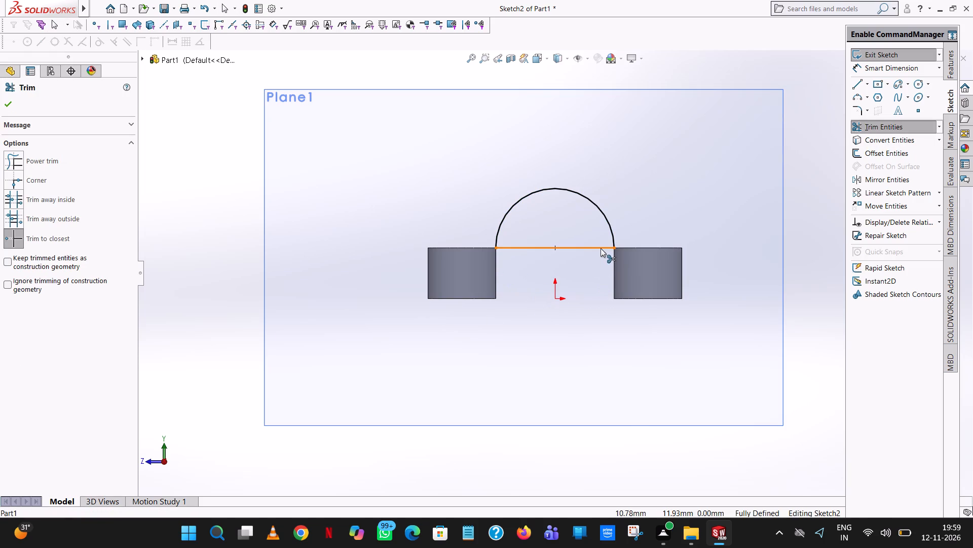
{"action": "left_click", "coordinate": [600, 248]}
{"action": "left_click", "coordinate": [517, 277]}
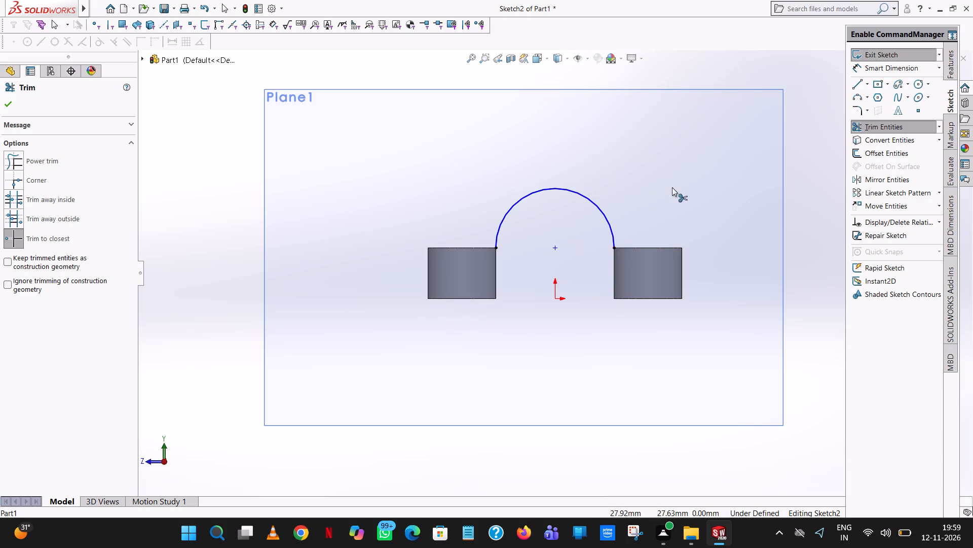
Sketch a 16 mm horizontal line from the arc's end along the +Z bar's top edge to its outer corner.
{"action": "left_click", "coordinate": [854, 83]}
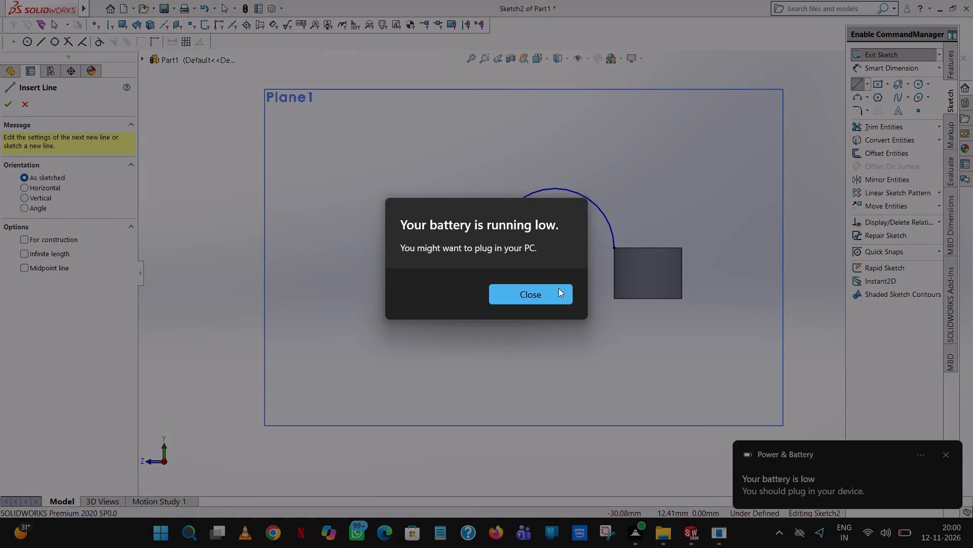
{"action": "left_click", "coordinate": [558, 288]}
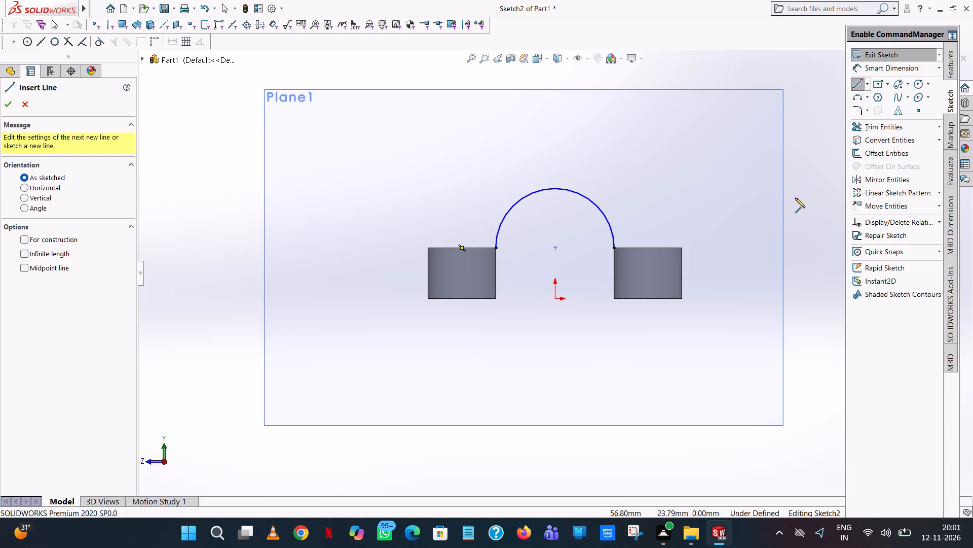
{"action": "scroll", "coordinate": [572, 230], "scroll_direction": "up", "scroll_amount": 3}
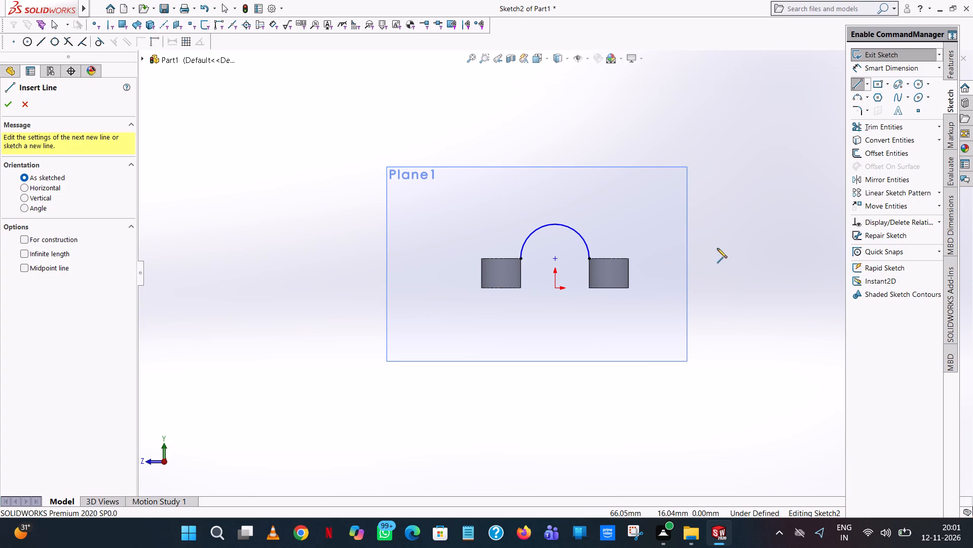
{"action": "middle_click", "coordinate": [678, 272]}
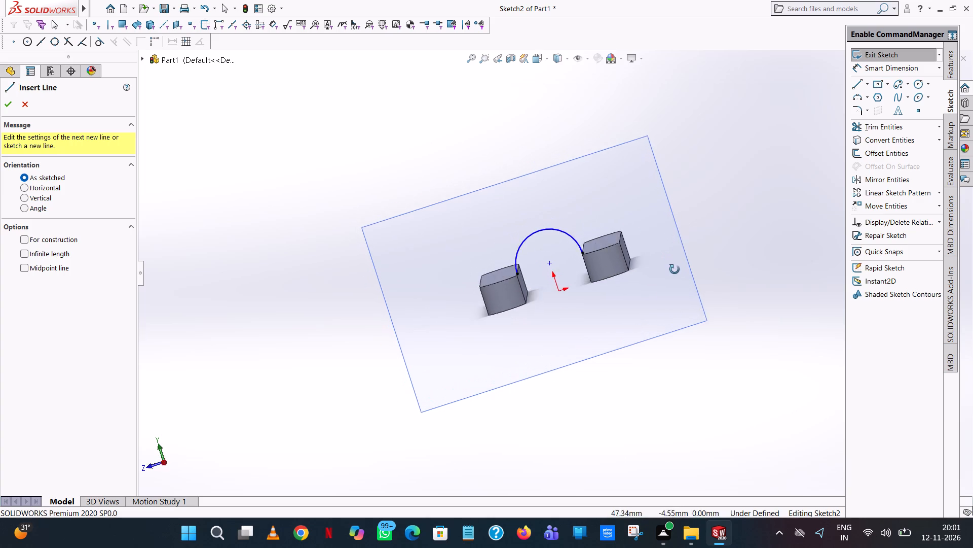
{"action": "scroll", "coordinate": [538, 252], "scroll_direction": "down", "scroll_amount": 2}
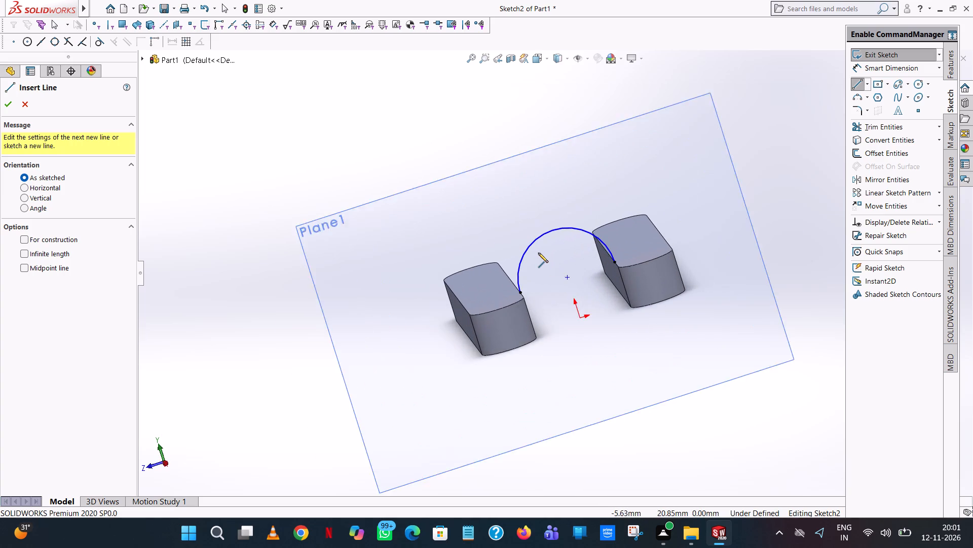
{"action": "scroll", "coordinate": [538, 253], "scroll_direction": "down", "scroll_amount": 1}
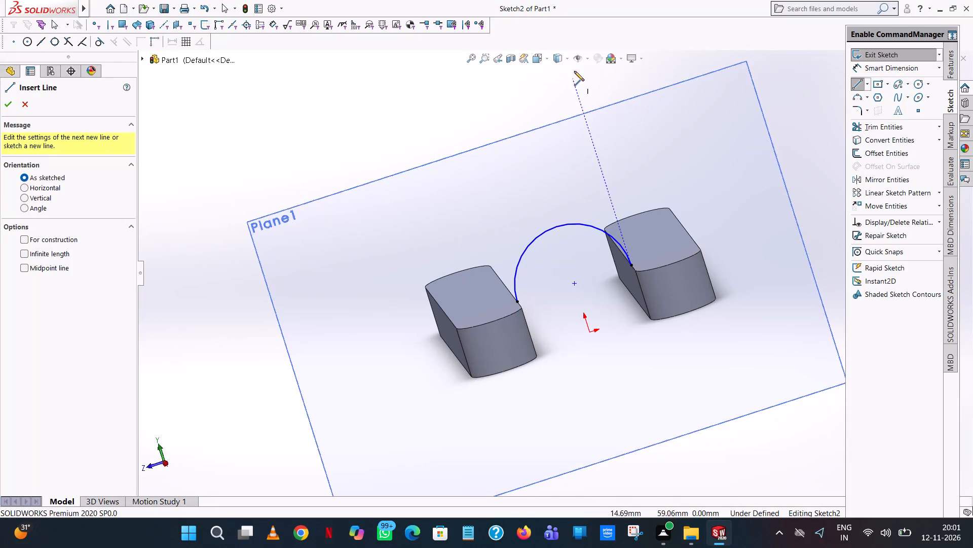
{"action": "left_click", "coordinate": [566, 57]}
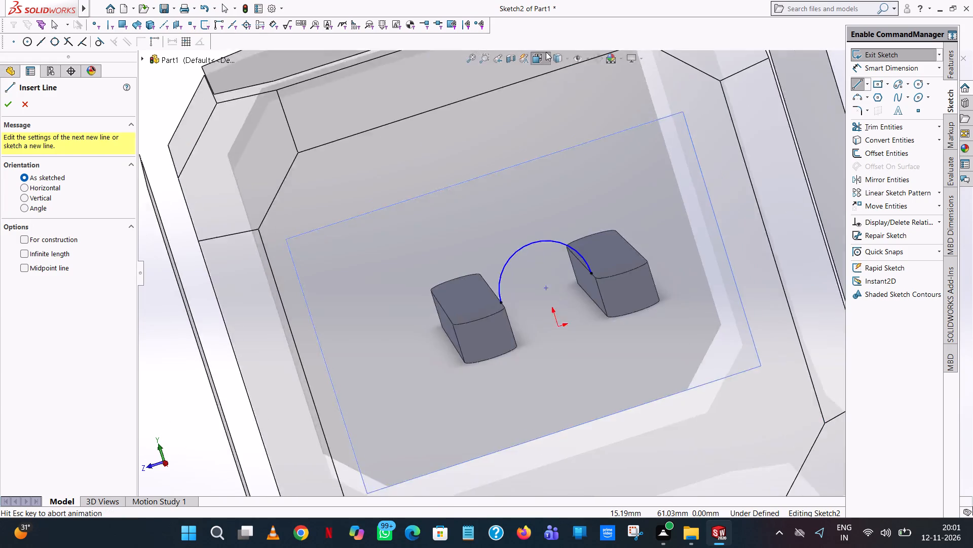
{"action": "left_click", "coordinate": [596, 113]}
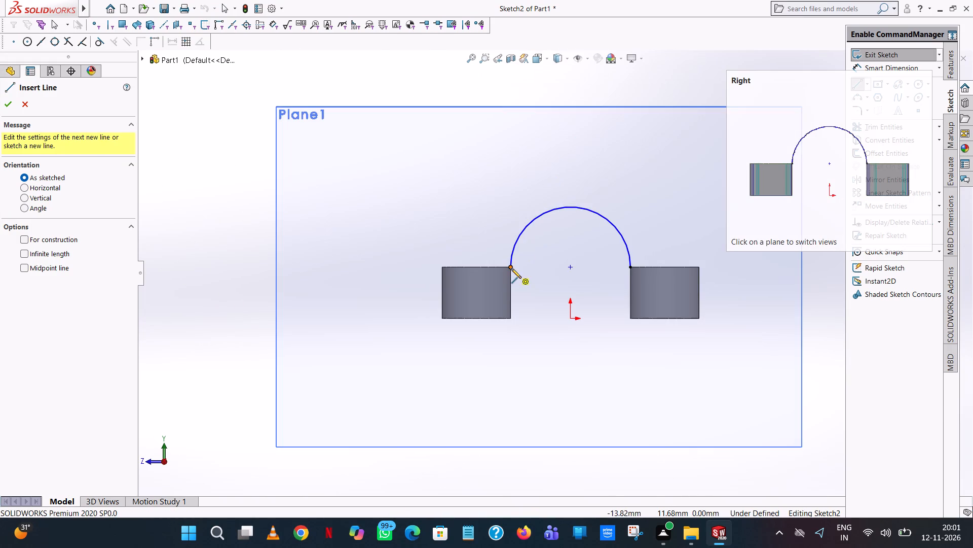
{"action": "left_click", "coordinate": [511, 268]}
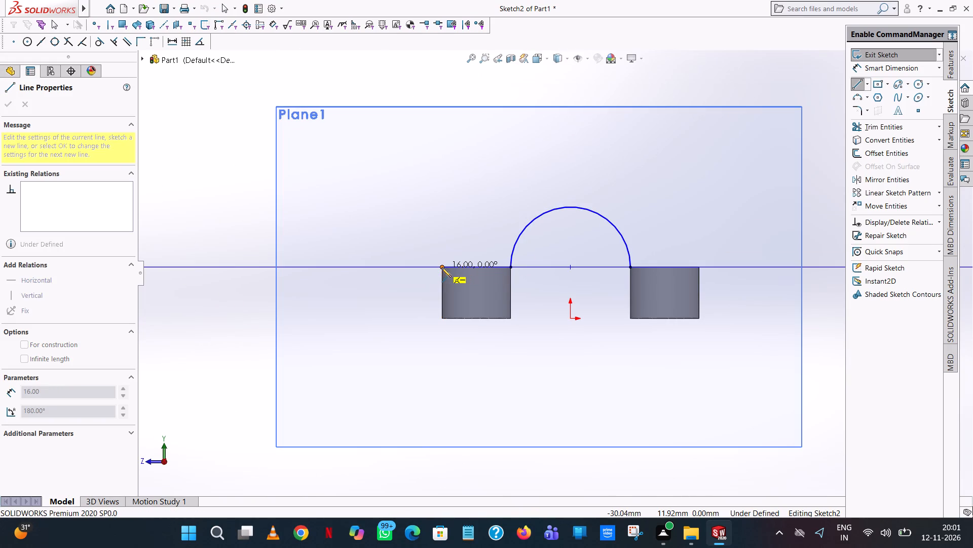
{"action": "left_click", "coordinate": [441, 267]}
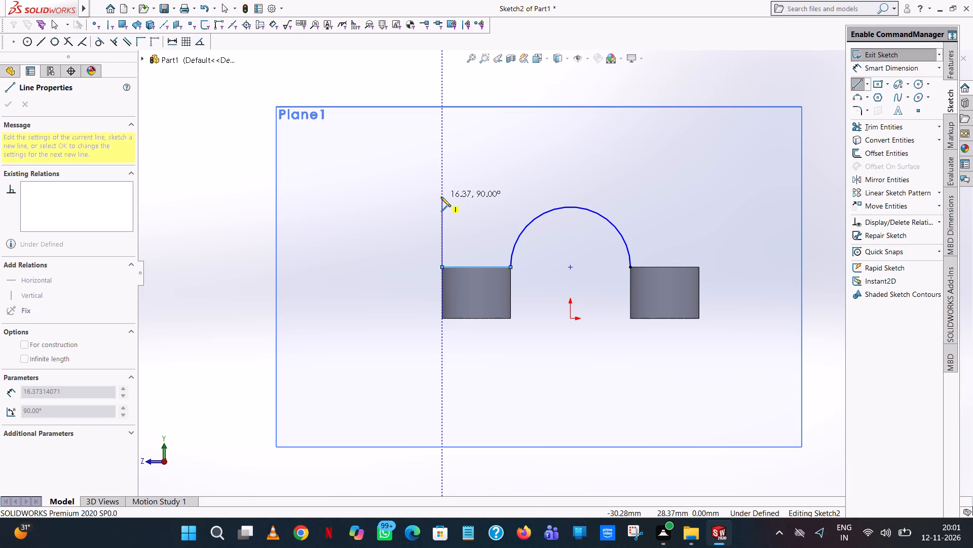
Sketch a vertical line upward from the +Z bar's outer upper corner and set its length to 80-36, giving 44 mm.
{"action": "left_click", "coordinate": [441, 197]}
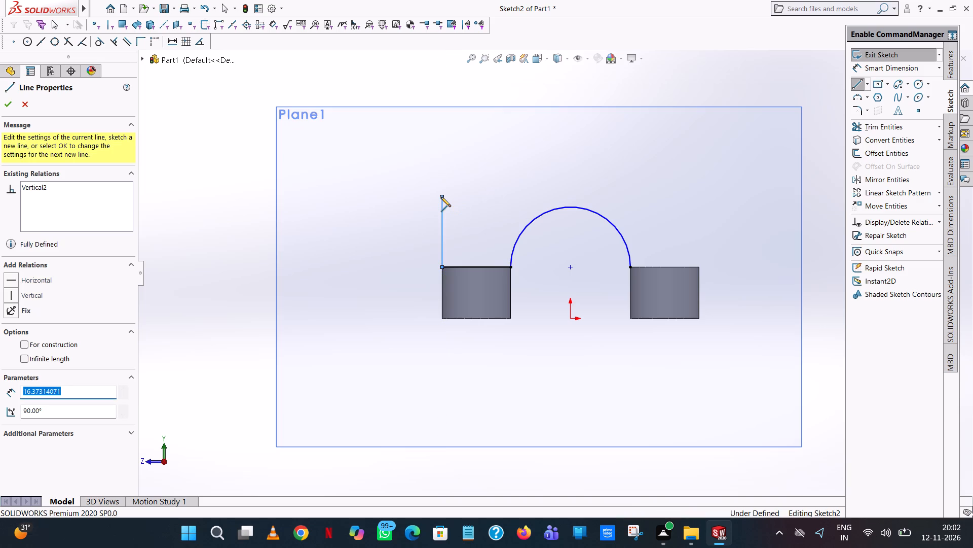
{"action": "type", "text": "80-"}
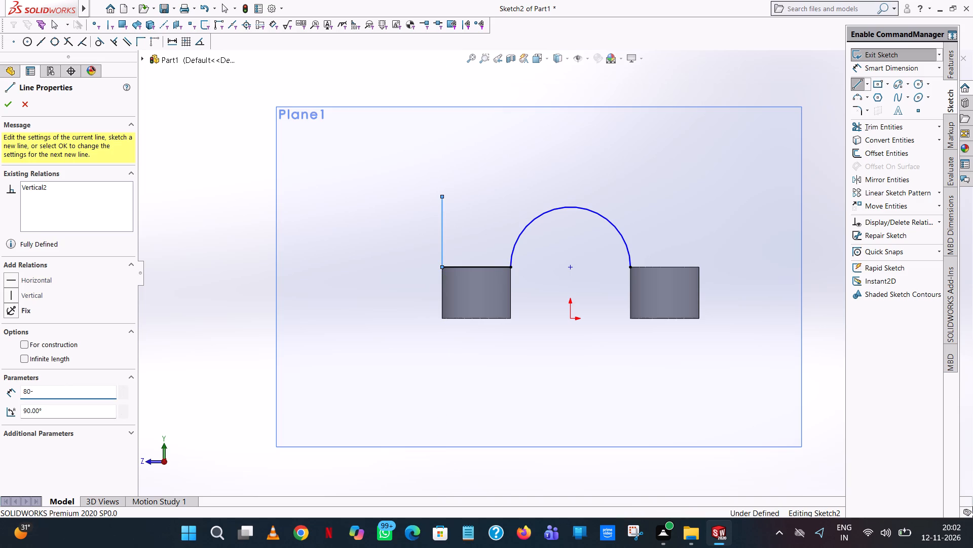
{"action": "type", "text": "36"}
{"action": "key", "text": "Return"}
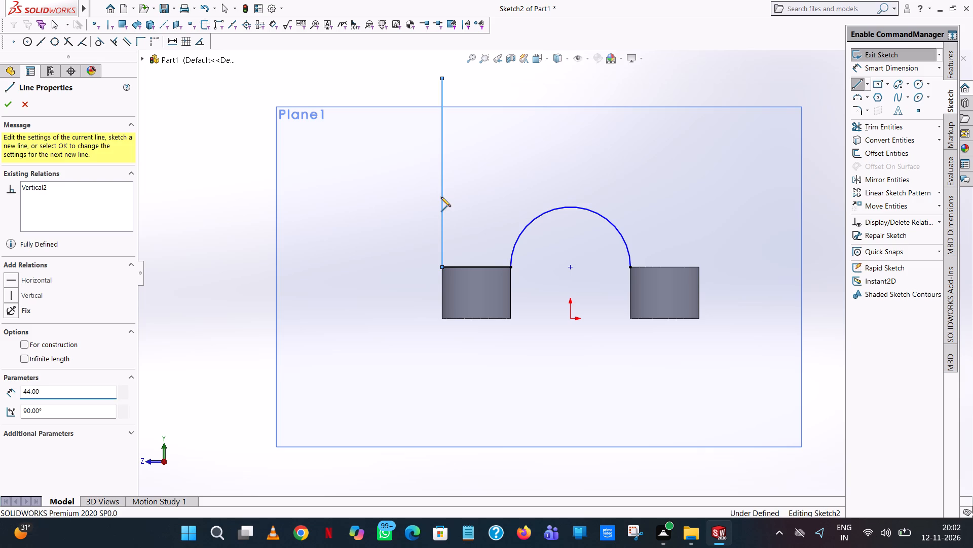
{"action": "scroll", "coordinate": [441, 197], "scroll_direction": "up", "scroll_amount": 6}
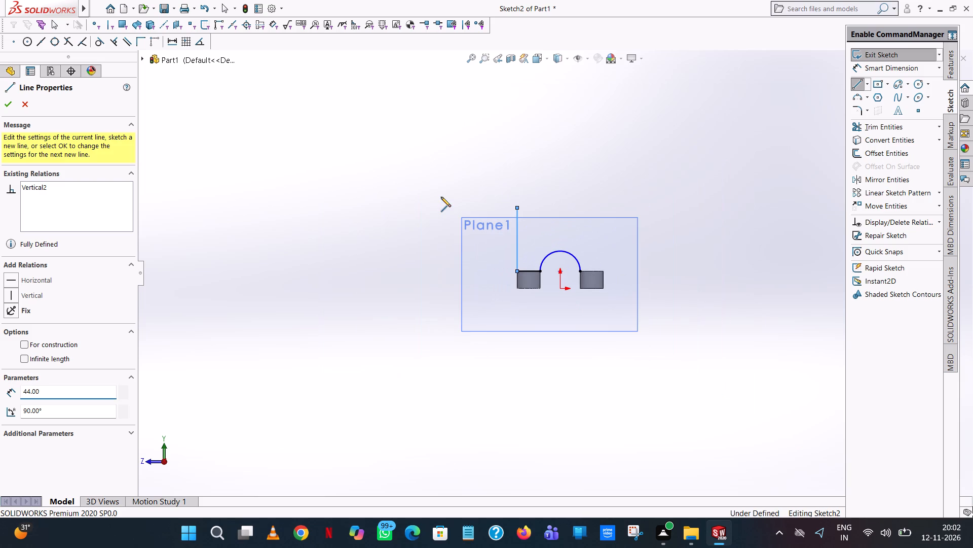
{"action": "right_click", "coordinate": [582, 205]}
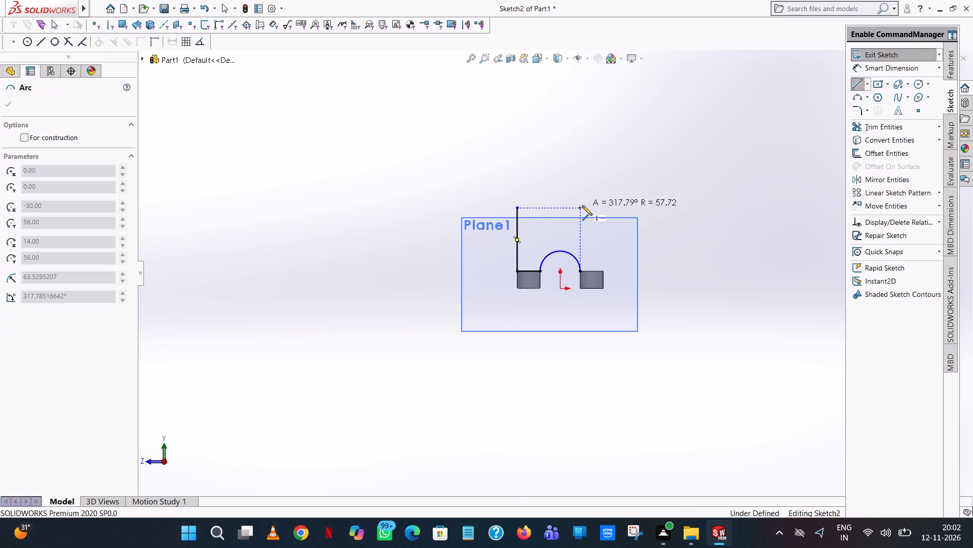
{"action": "left_click", "coordinate": [605, 210]}
{"action": "left_click", "coordinate": [514, 236]}
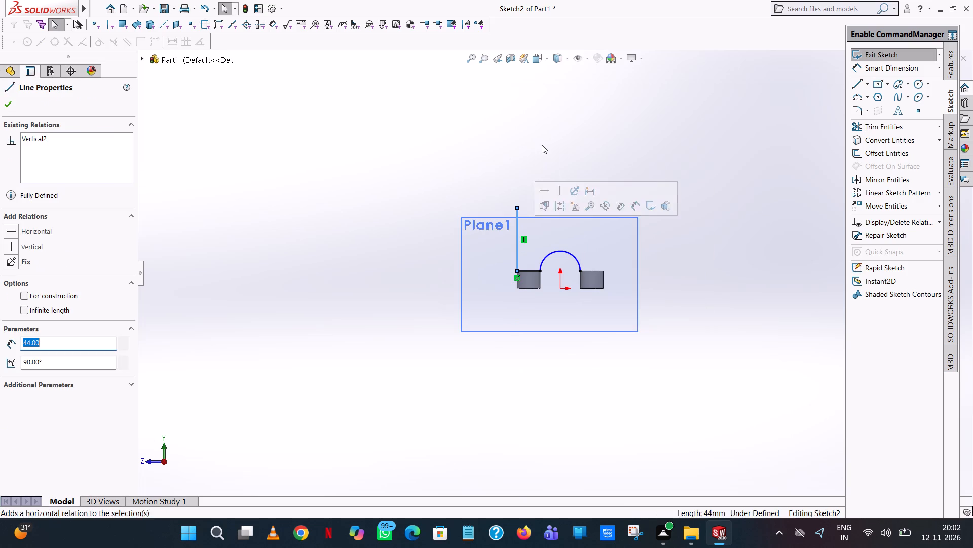
{"action": "left_click", "coordinate": [542, 144]}
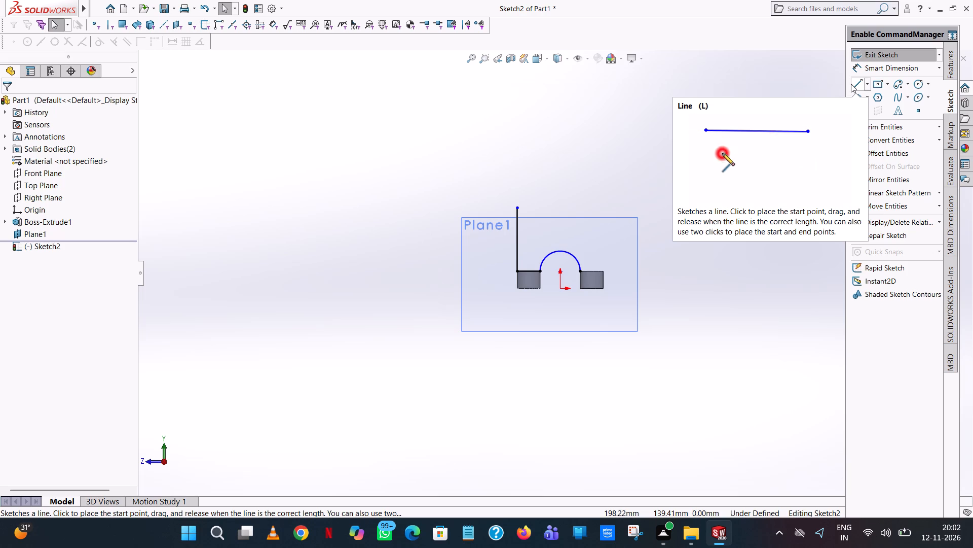
Sketch a horizontal line about 61 mm long from the top of the 44 mm vertical line, extending across both bars.
{"action": "left_click", "coordinate": [851, 84]}
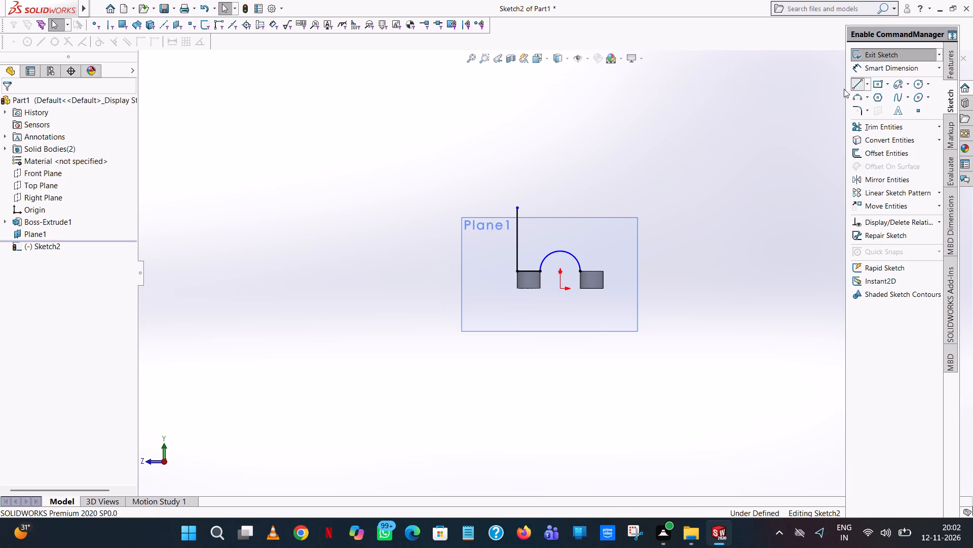
{"action": "left_click", "coordinate": [517, 206]}
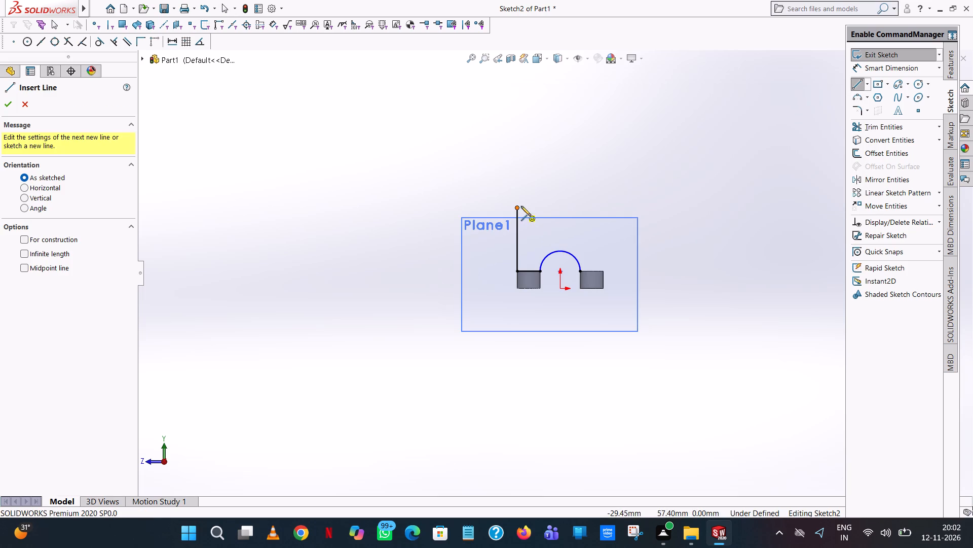
{"action": "left_click", "coordinate": [605, 207]}
{"action": "right_click", "coordinate": [605, 207]}
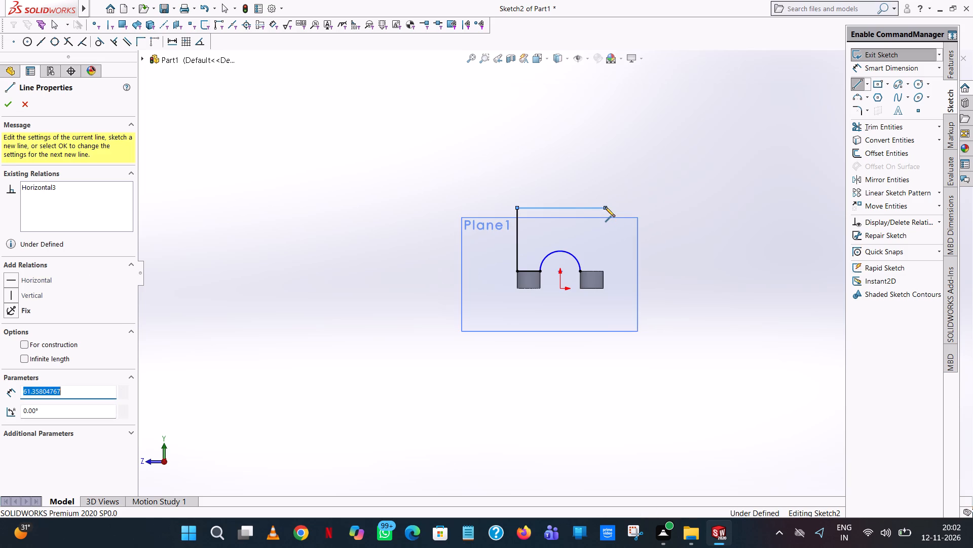
{"action": "left_click", "coordinate": [621, 214]}
Sketch a vertical line about 45 mm long from the -Z bar's outer upper corner, crossing just past the top horizontal line.
{"action": "left_click", "coordinate": [857, 84]}
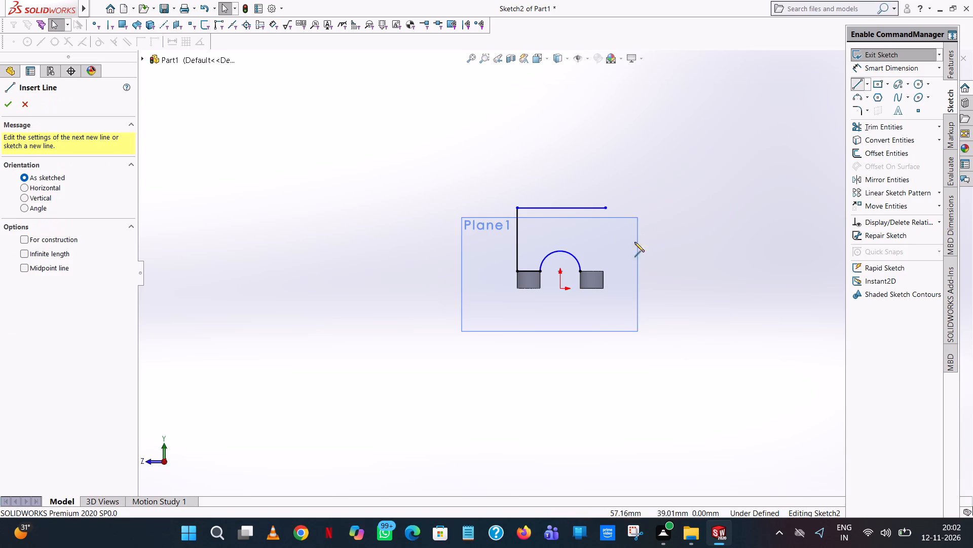
{"action": "left_click", "coordinate": [602, 271]}
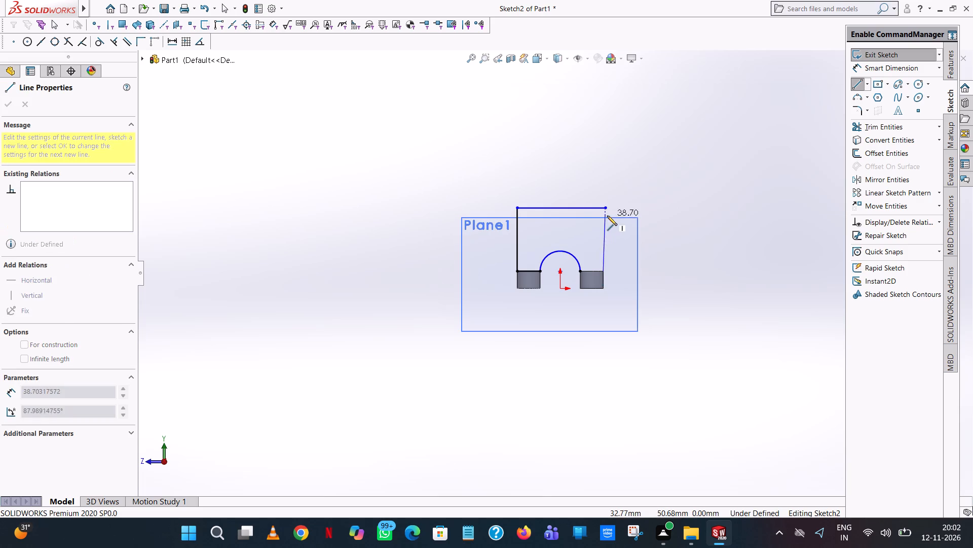
{"action": "scroll", "coordinate": [604, 210], "scroll_direction": "down", "scroll_amount": 7}
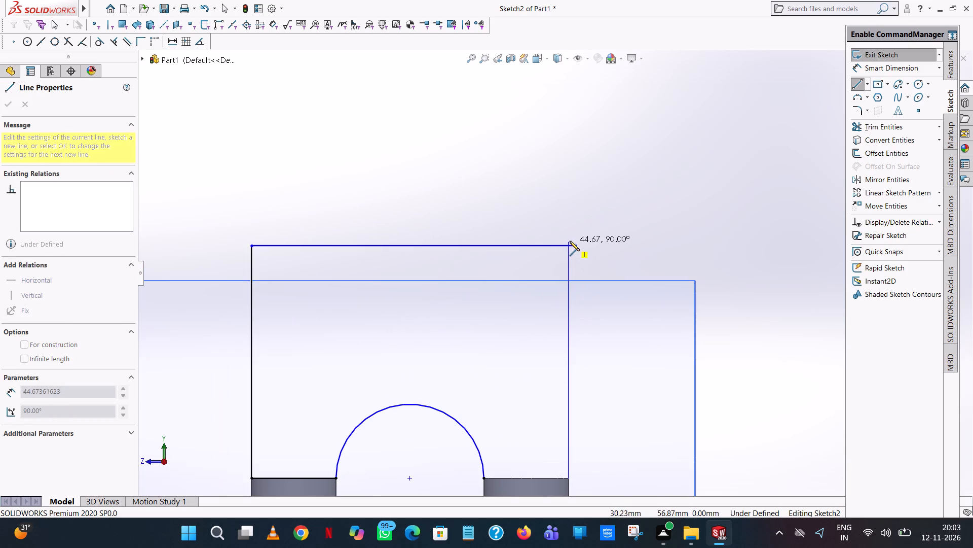
{"action": "left_click", "coordinate": [570, 241]}
{"action": "right_click", "coordinate": [570, 241]}
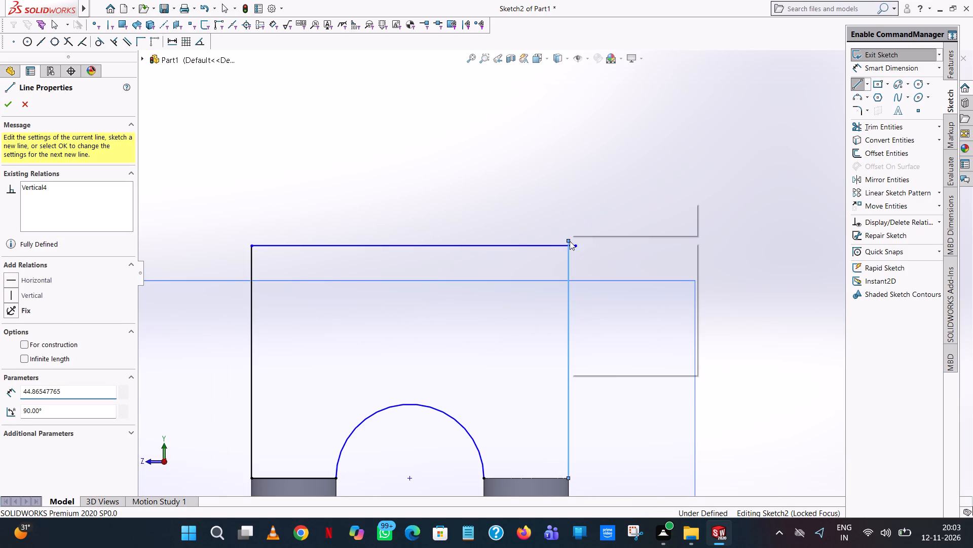
{"action": "left_click", "coordinate": [592, 244]}
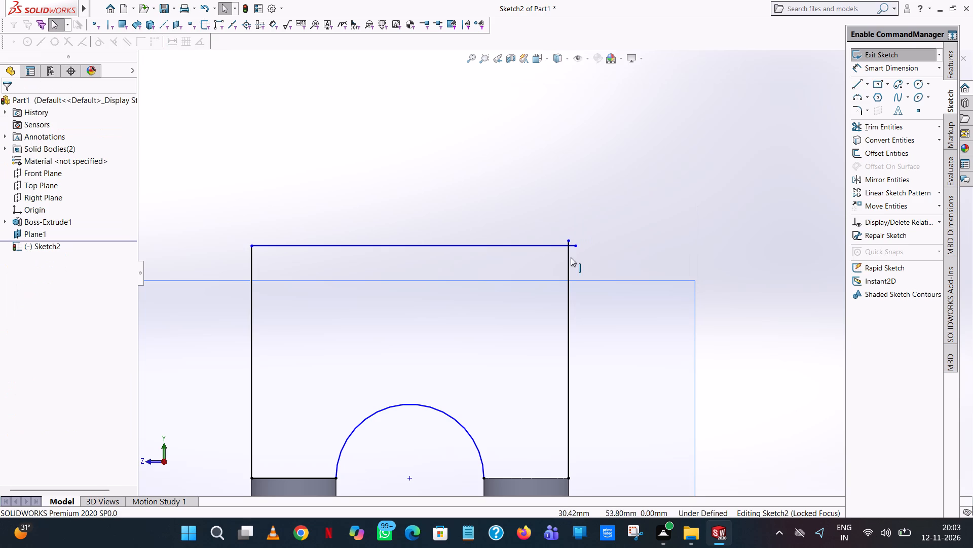
{"action": "left_click", "coordinate": [571, 257]}
{"action": "scroll", "coordinate": [571, 257], "scroll_direction": "down", "scroll_amount": 4}
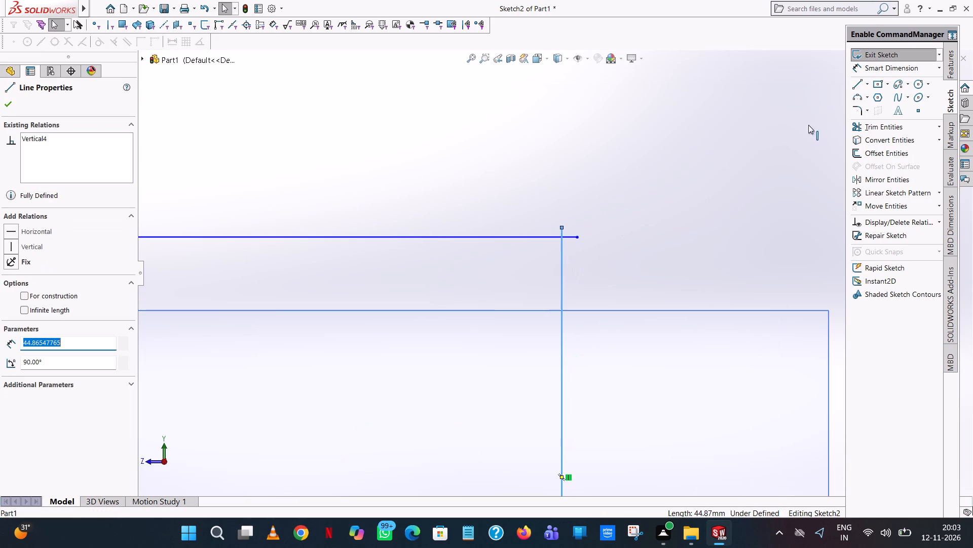
Trim the overhanging ends of the top horizontal line and the -Z side vertical line to form a clean corner.
{"action": "left_click", "coordinate": [885, 131]}
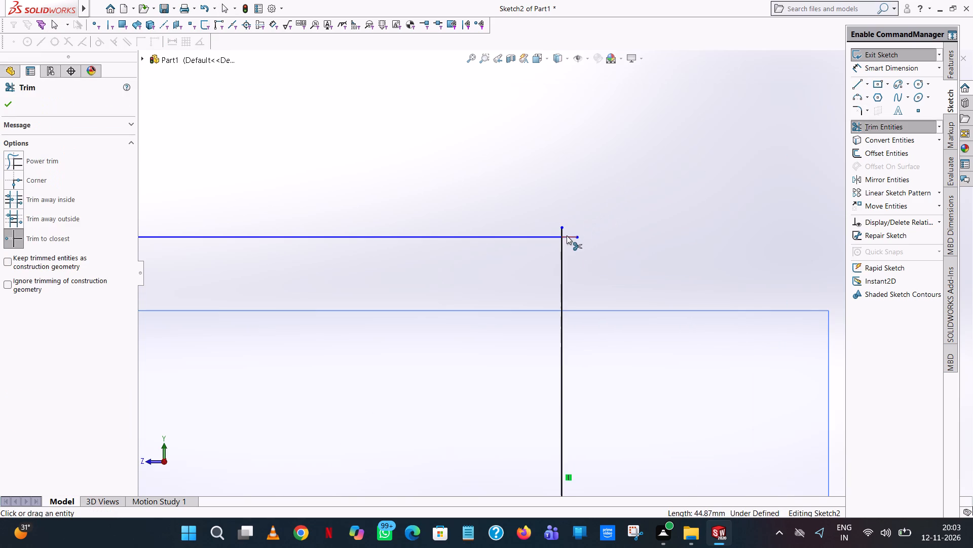
{"action": "left_click", "coordinate": [569, 235]}
{"action": "left_click", "coordinate": [564, 229]}
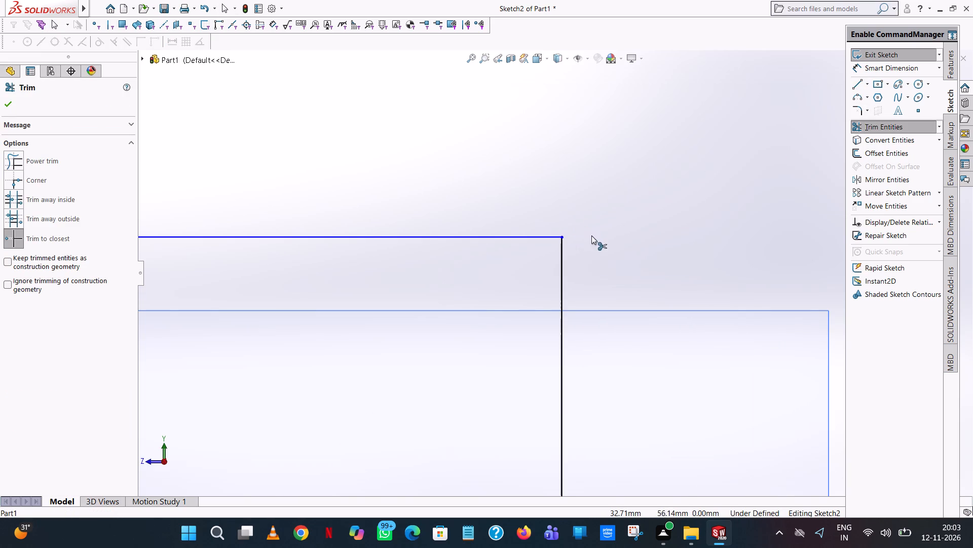
{"action": "scroll", "coordinate": [457, 270], "scroll_direction": "up", "scroll_amount": 7}
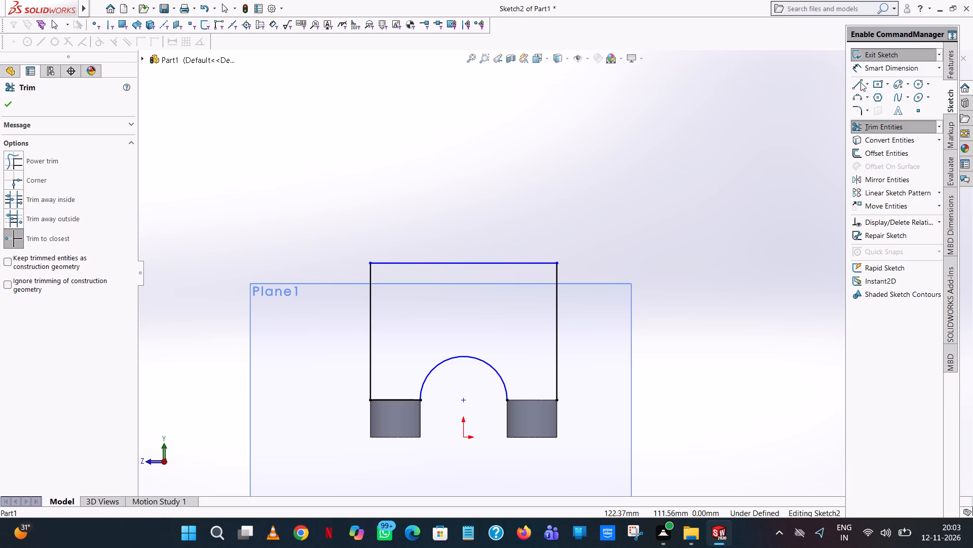
Add a radius dimension to the arch arc, placed on the profile's +Z side.
{"action": "left_click", "coordinate": [890, 68]}
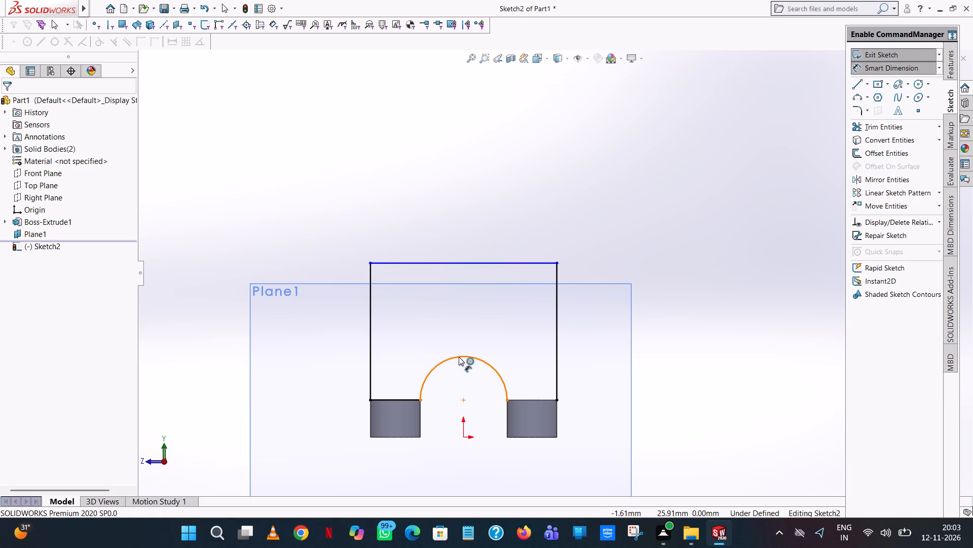
{"action": "left_click", "coordinate": [459, 357]}
{"action": "left_click", "coordinate": [280, 359]}
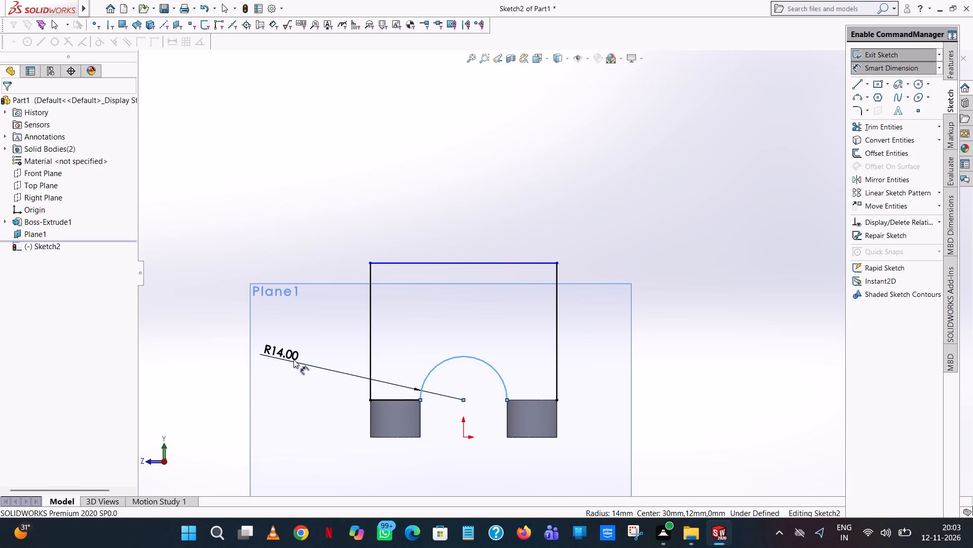
{"action": "left_click", "coordinate": [234, 344]}
{"action": "left_click_drag", "start_coordinate": [322, 202], "coordinate": [322, 201]}
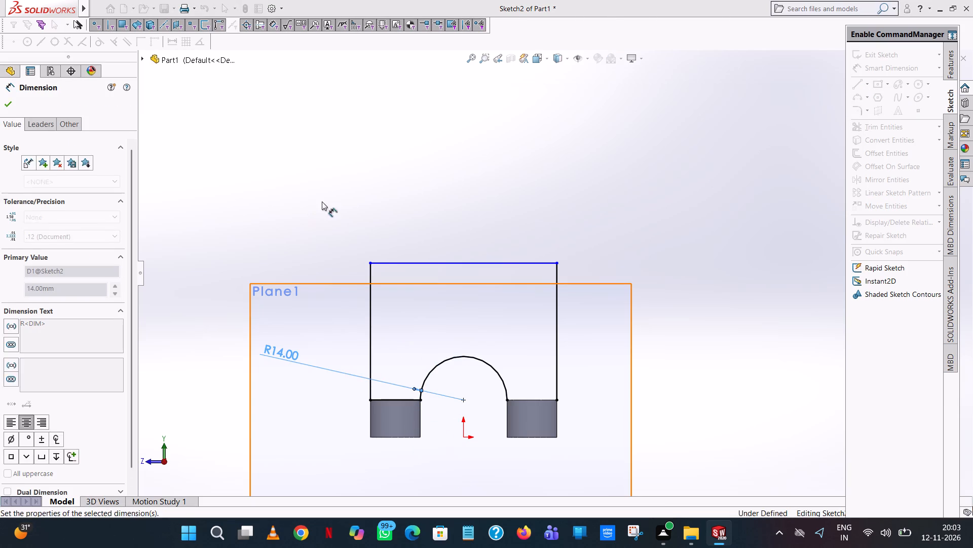
{"action": "left_click_drag", "start_coordinate": [322, 201], "coordinate": [329, 202]}
Dimension the vertical height of the profile's top line above the origin, placed on the -Z side.
{"action": "left_click", "coordinate": [471, 263]}
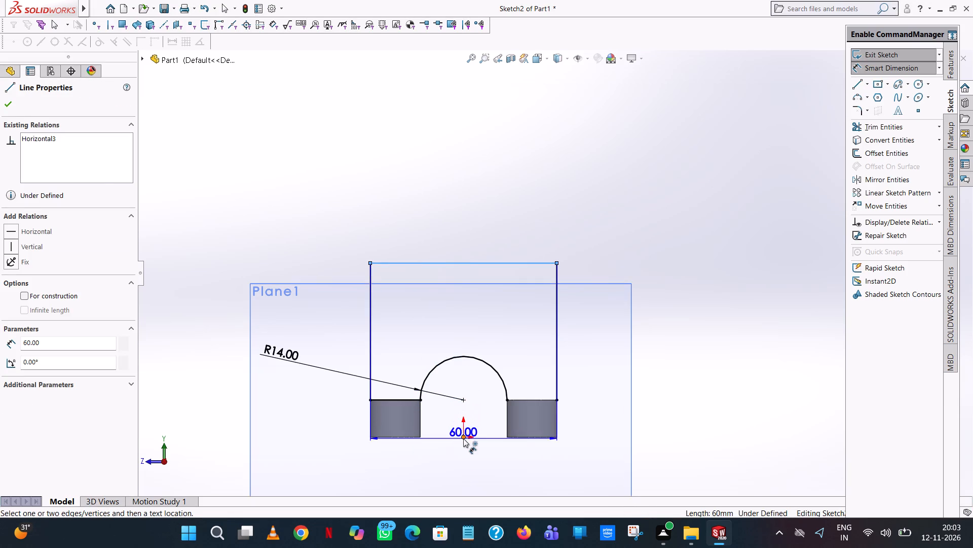
{"action": "left_click", "coordinate": [463, 438]}
{"action": "left_click", "coordinate": [719, 318]}
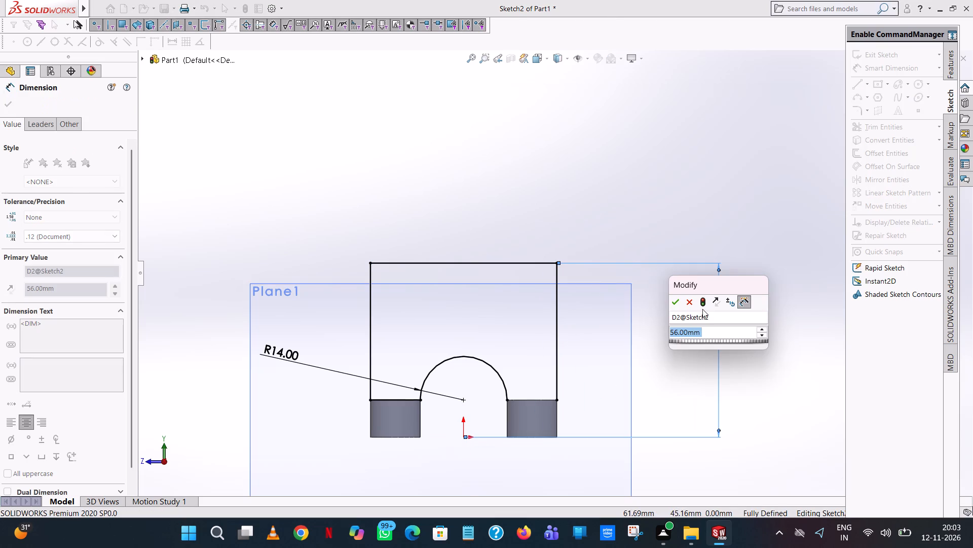
{"action": "left_click", "coordinate": [677, 300]}
{"action": "left_click", "coordinate": [617, 179]}
Close the profile with a horizontal line along the -Z bar's top edge, from the arc's end to the outer corner.
{"action": "scroll", "coordinate": [687, 351], "scroll_direction": "up", "scroll_amount": 4}
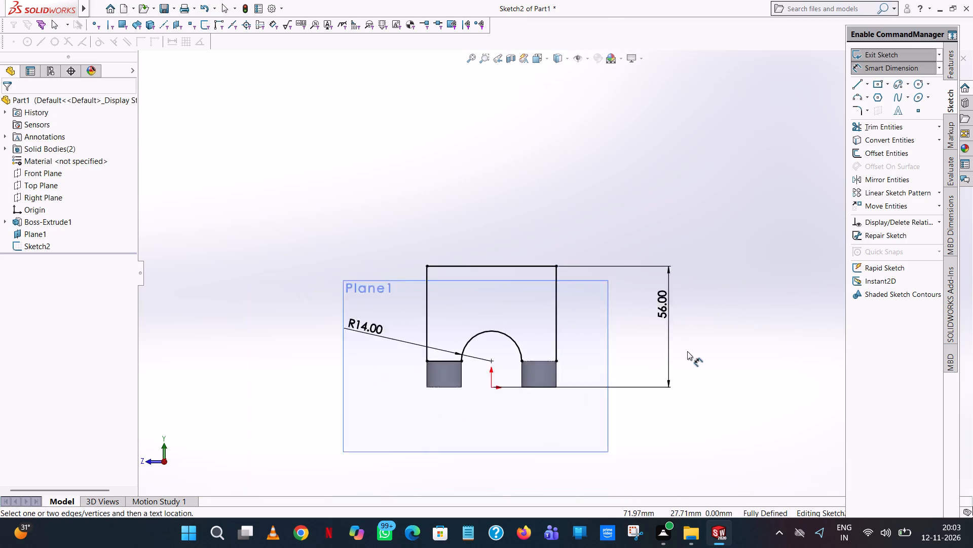
{"action": "scroll", "coordinate": [687, 351], "scroll_direction": "up", "scroll_amount": 3}
{"action": "left_click", "coordinate": [694, 202]}
{"action": "scroll", "coordinate": [726, 206], "scroll_direction": "down", "scroll_amount": 4}
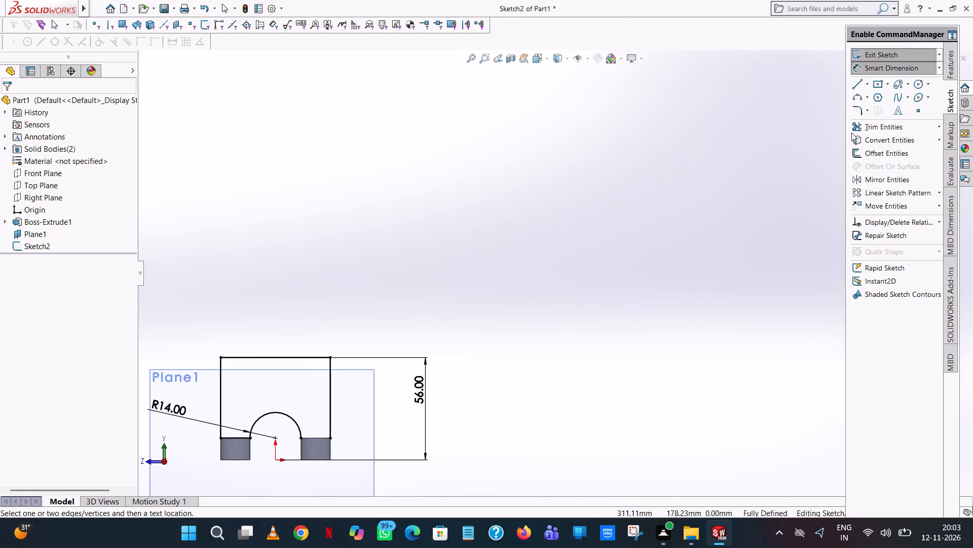
{"action": "scroll", "coordinate": [293, 459], "scroll_direction": "down", "scroll_amount": 6}
{"action": "scroll", "coordinate": [372, 368], "scroll_direction": "down", "scroll_amount": 2}
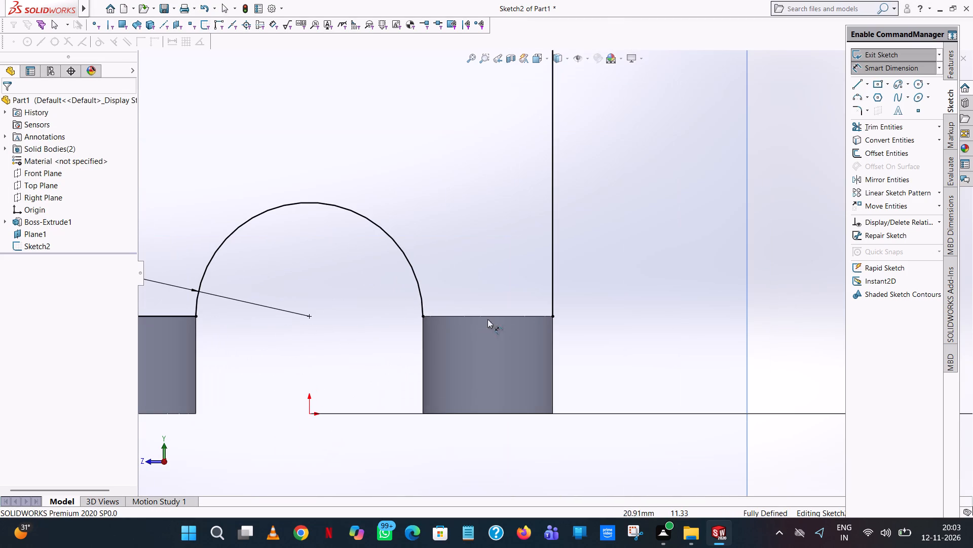
{"action": "left_click", "coordinate": [851, 87]}
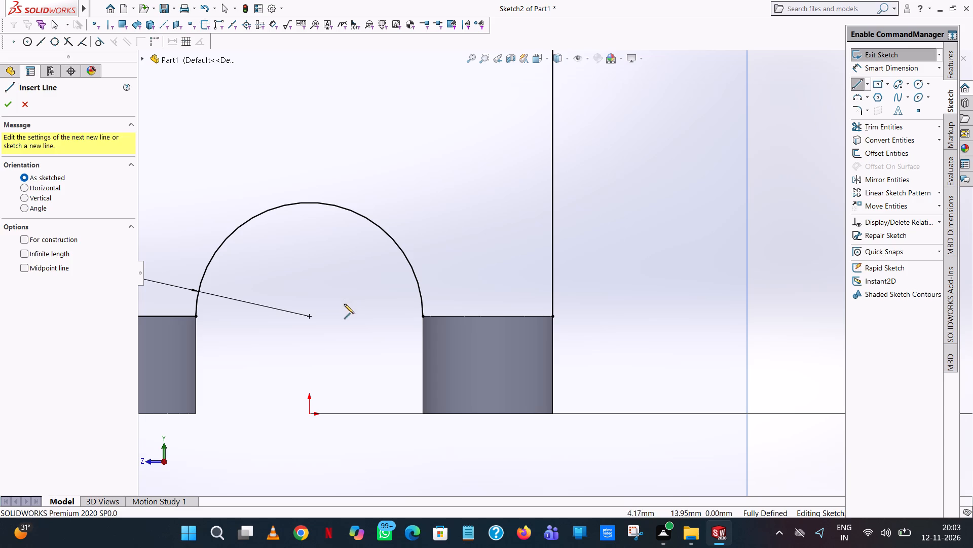
{"action": "left_click", "coordinate": [422, 317]}
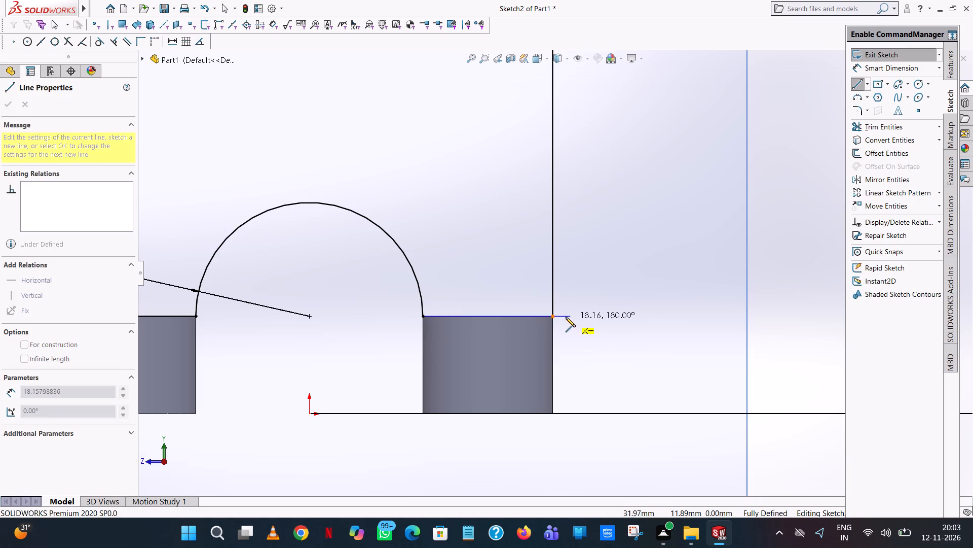
{"action": "left_click", "coordinate": [552, 317]}
{"action": "right_click", "coordinate": [552, 317]}
{"action": "left_click", "coordinate": [572, 328]}
{"action": "scroll", "coordinate": [556, 331], "scroll_direction": "up", "scroll_amount": 3}
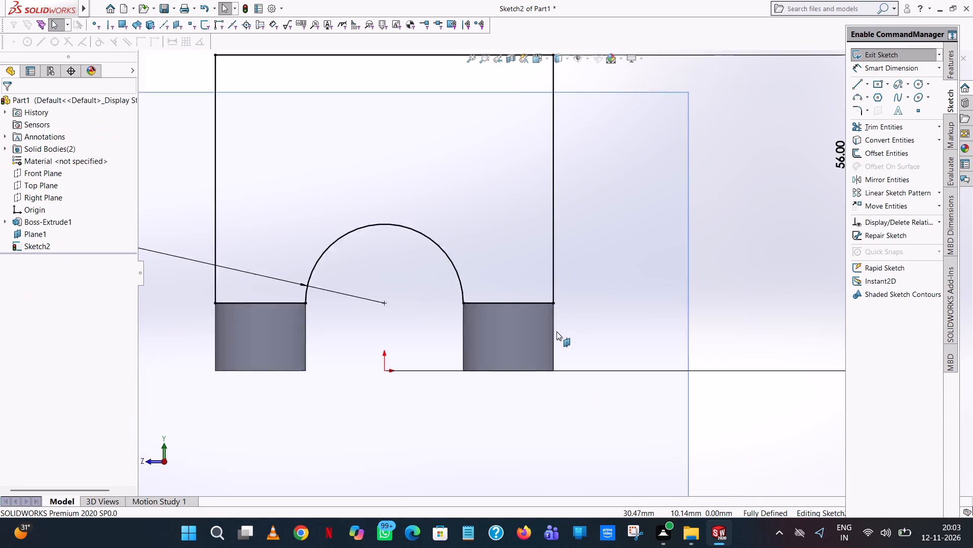
{"action": "scroll", "coordinate": [556, 331], "scroll_direction": "up", "scroll_amount": 4}
Extrude the arched profile as a 60 mm blind boss in the reversed direction along the bars, merging the result.
{"action": "left_click", "coordinate": [950, 68]}
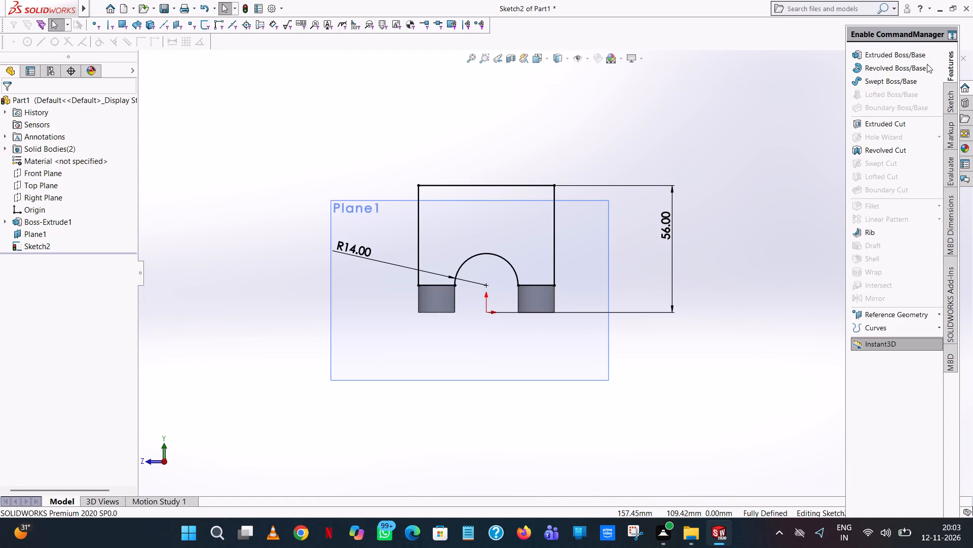
{"action": "left_click", "coordinate": [877, 58]}
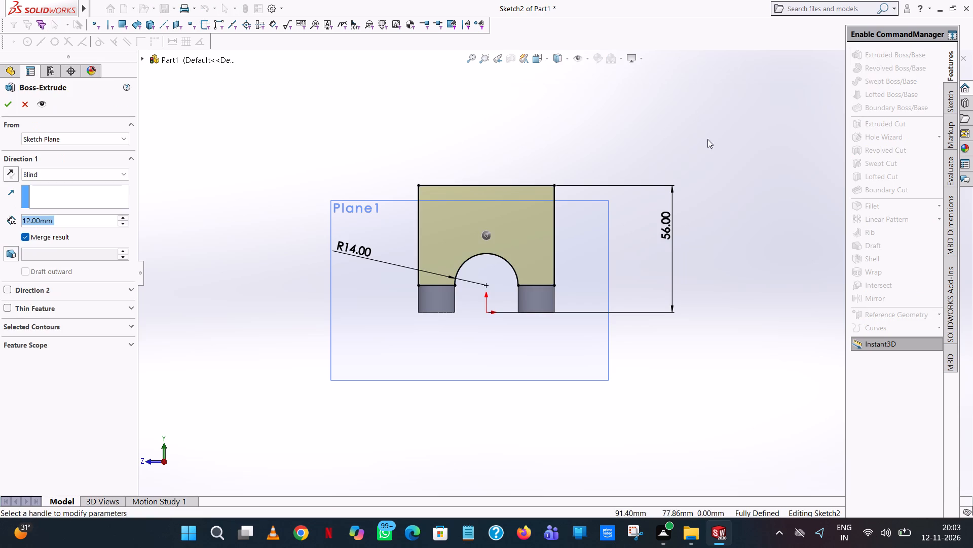
{"action": "middle_click_drag", "start_coordinate": [701, 147], "coordinate": [623, 239]}
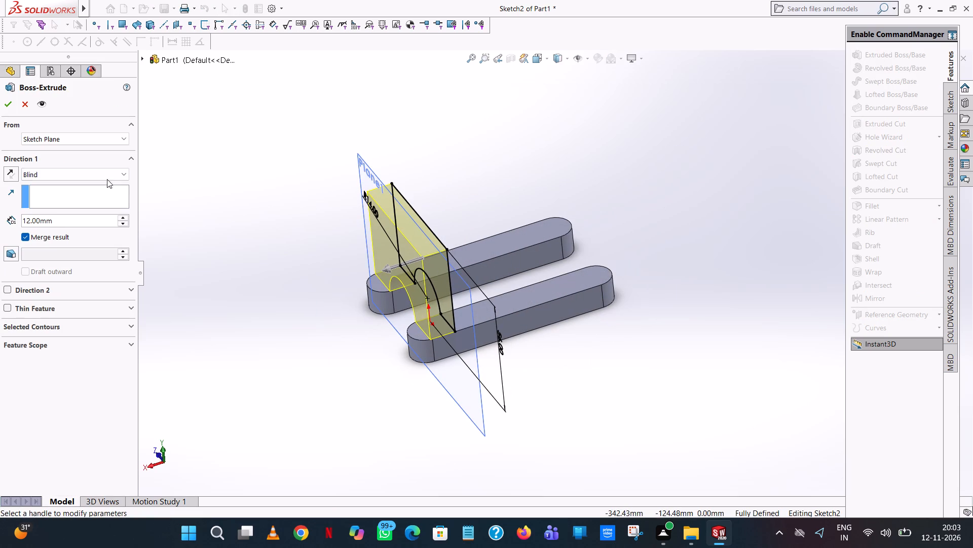
{"action": "left_click", "coordinate": [9, 173]}
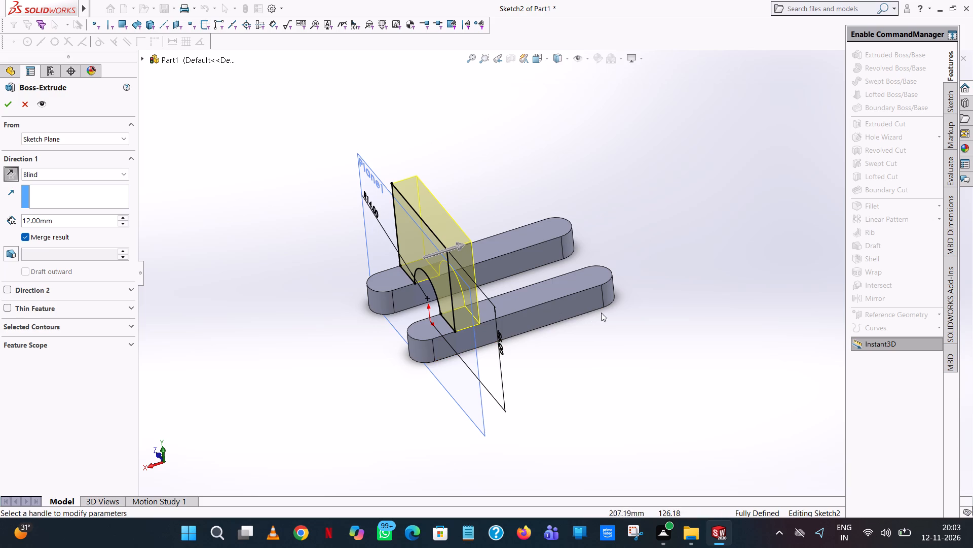
{"action": "middle_click_drag", "start_coordinate": [600, 313], "coordinate": [577, 351]}
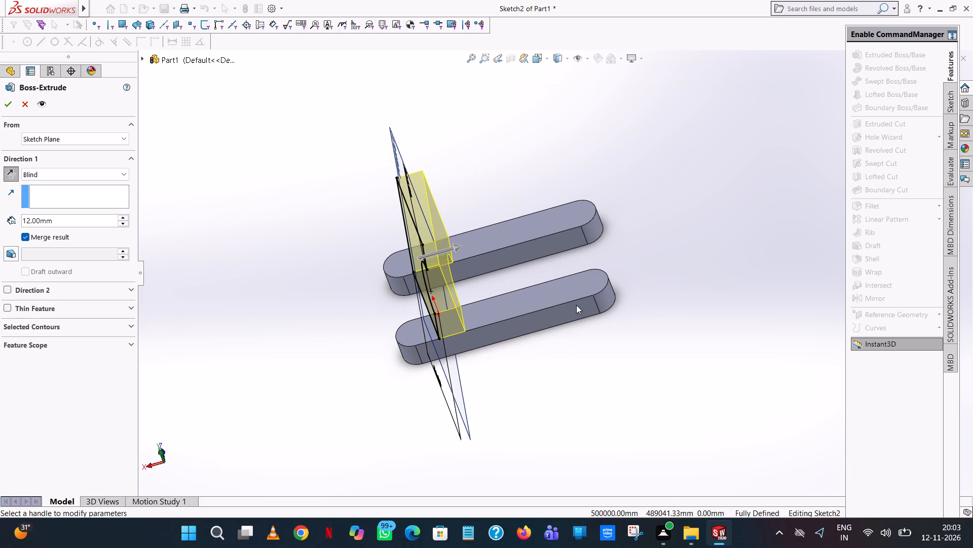
{"action": "middle_click_drag", "start_coordinate": [521, 309], "coordinate": [517, 234]}
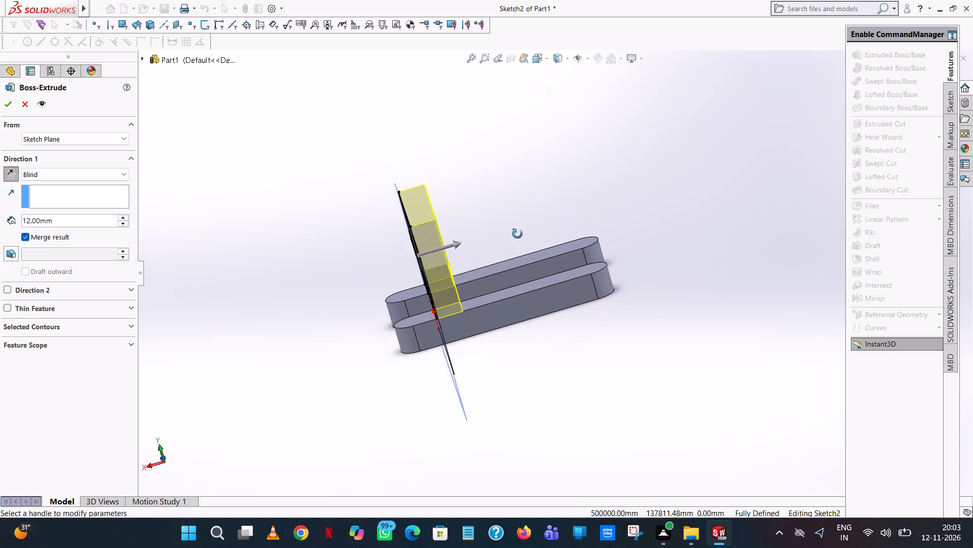
{"action": "middle_click_drag", "start_coordinate": [517, 234], "coordinate": [516, 251]}
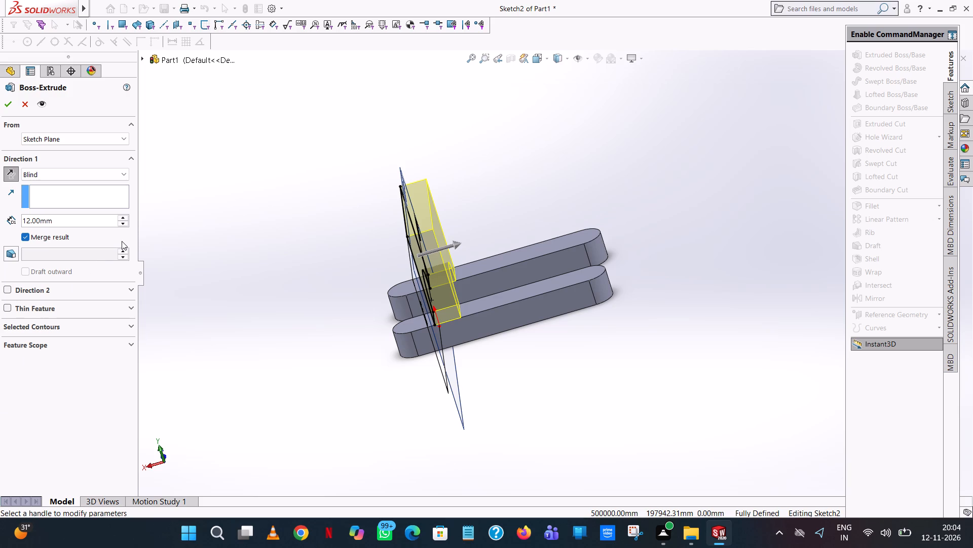
{"action": "double_click", "coordinate": [60, 221]}
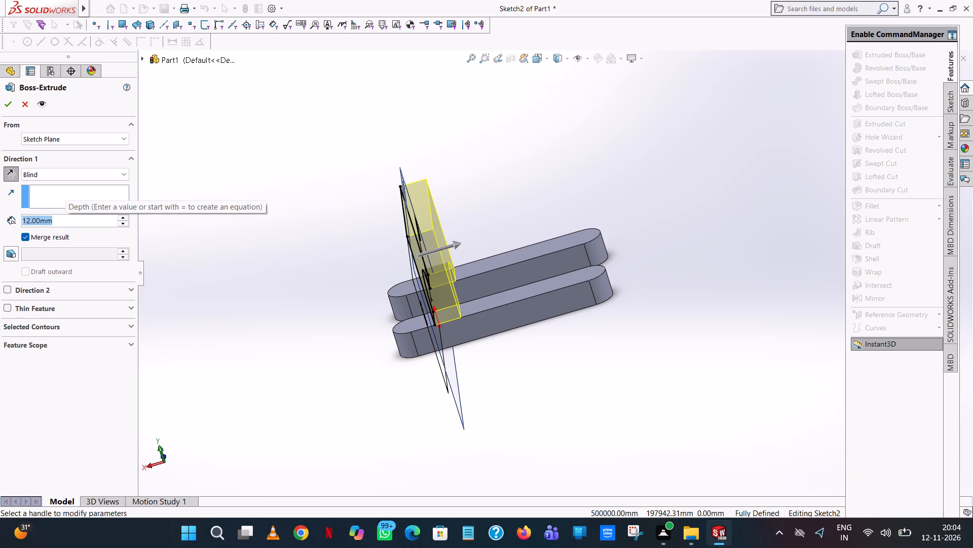
{"action": "type", "text": "60"}
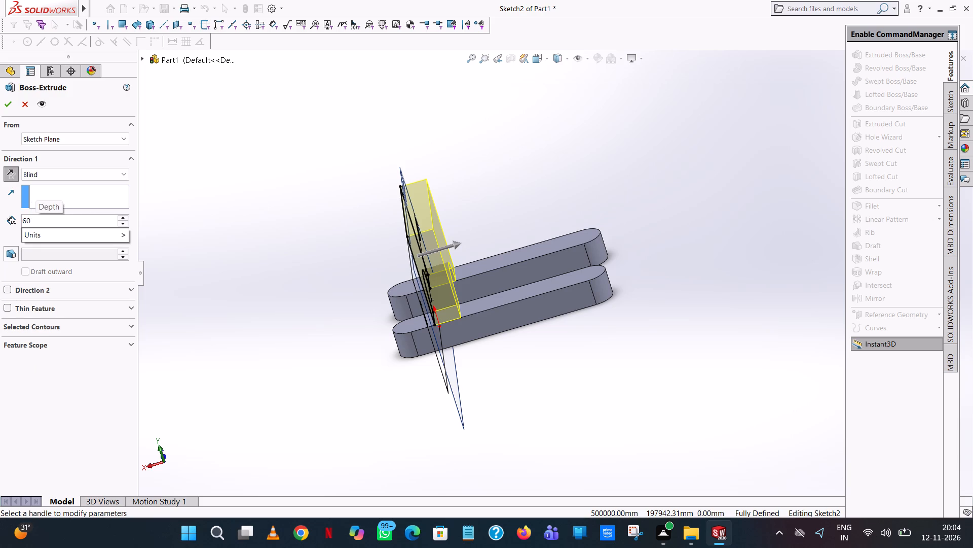
{"action": "left_click", "coordinate": [495, 154]}
{"action": "scroll", "coordinate": [586, 256], "scroll_direction": "up", "scroll_amount": 1}
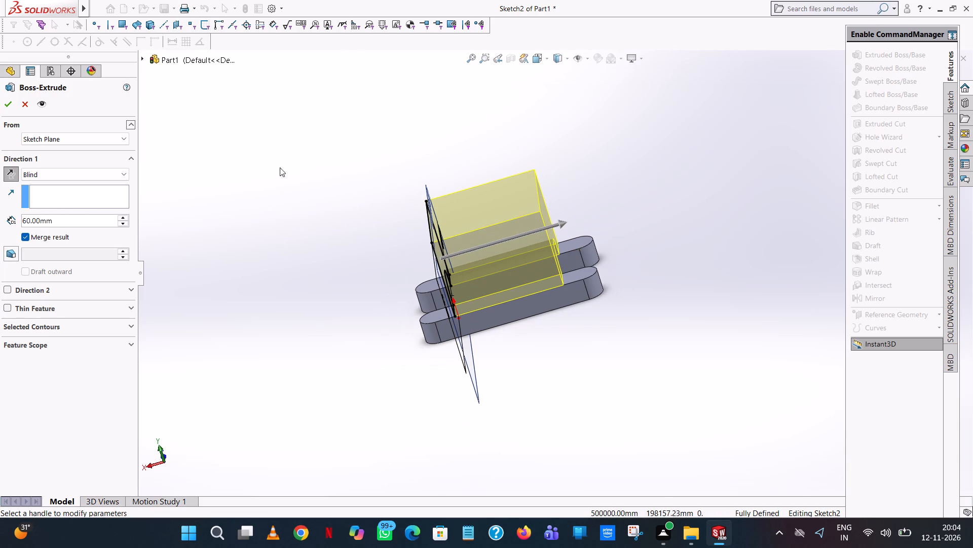
{"action": "left_click", "coordinate": [3, 107]}
{"action": "left_click", "coordinate": [267, 264]}
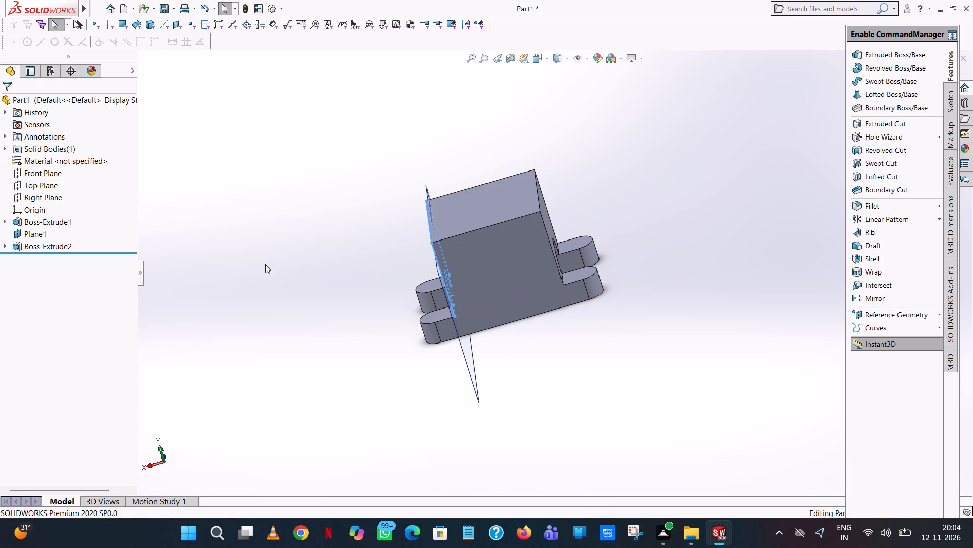
Hide Plane1 in the model.
{"action": "middle_click_drag", "start_coordinate": [265, 265], "coordinate": [375, 302]}
{"action": "scroll", "coordinate": [275, 251], "scroll_direction": "up", "scroll_amount": 2}
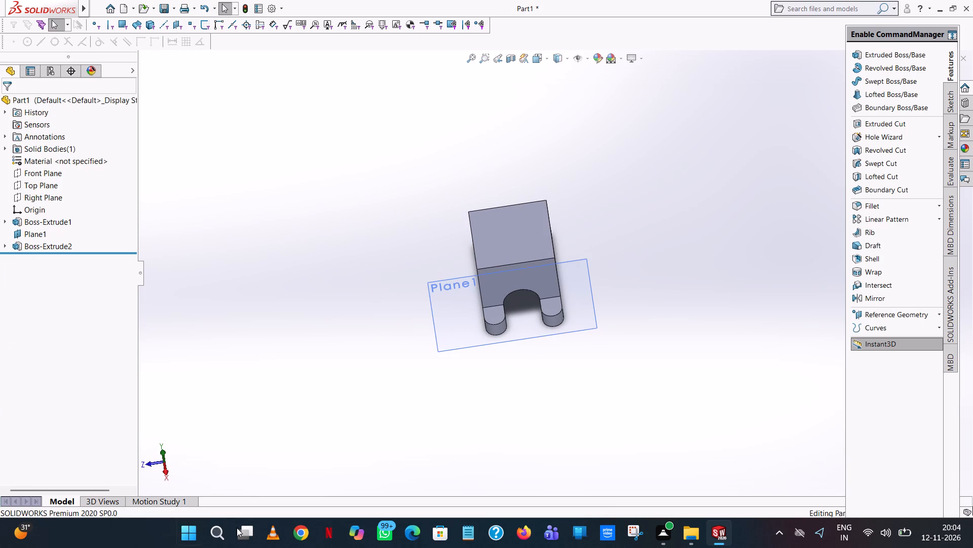
{"action": "scroll", "coordinate": [306, 223], "scroll_direction": "up", "scroll_amount": 1}
{"action": "middle_click_drag", "start_coordinate": [306, 223], "coordinate": [298, 292]}
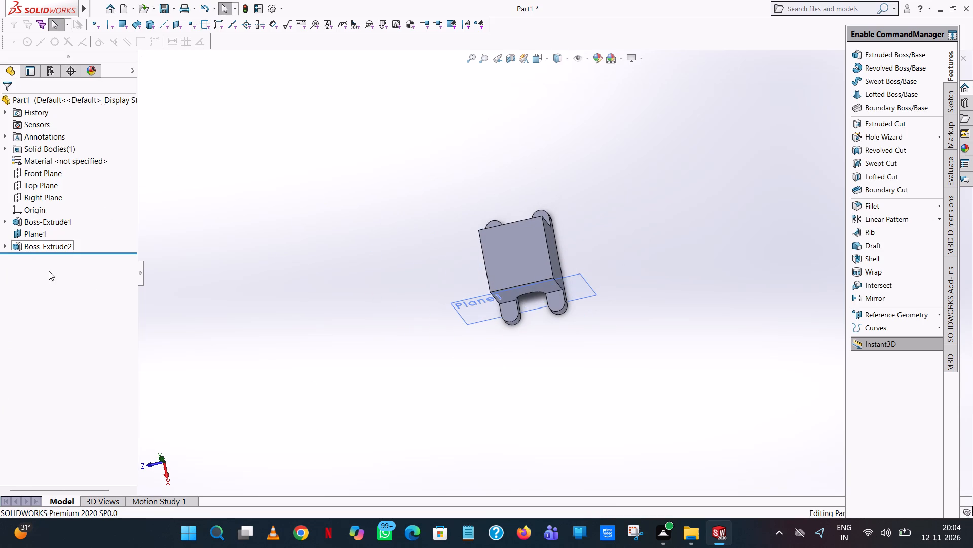
{"action": "left_click", "coordinate": [47, 235]}
{"action": "left_click", "coordinate": [70, 219]}
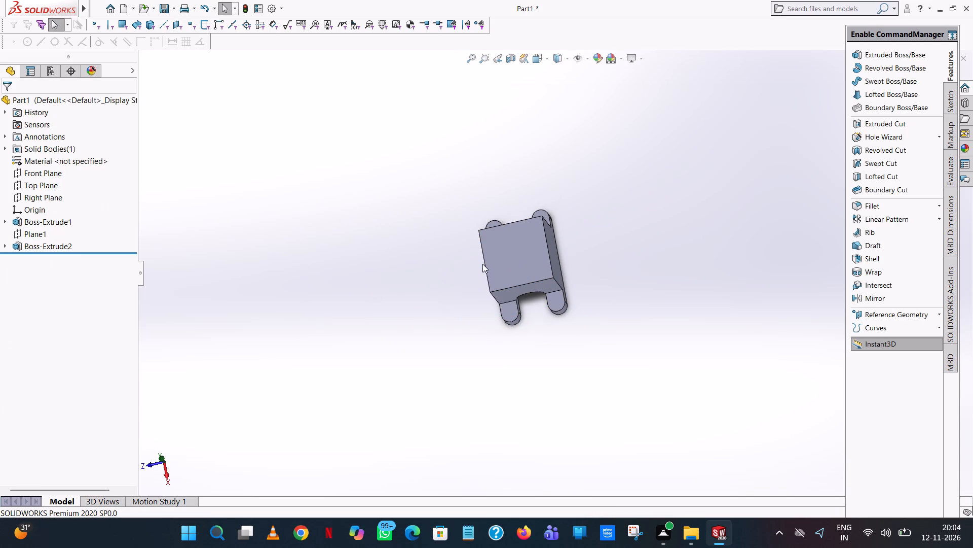
Start an Extruded Cut sketch on the +X face of the arched upright block, viewed straight on.
{"action": "middle_click_drag", "start_coordinate": [623, 378], "coordinate": [615, 239]}
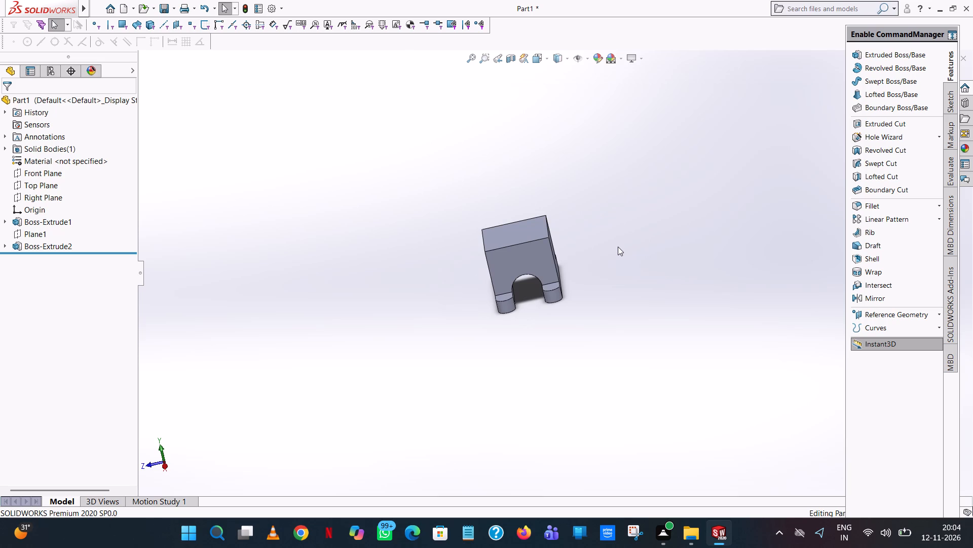
{"action": "middle_click_drag", "start_coordinate": [527, 247], "coordinate": [527, 182]}
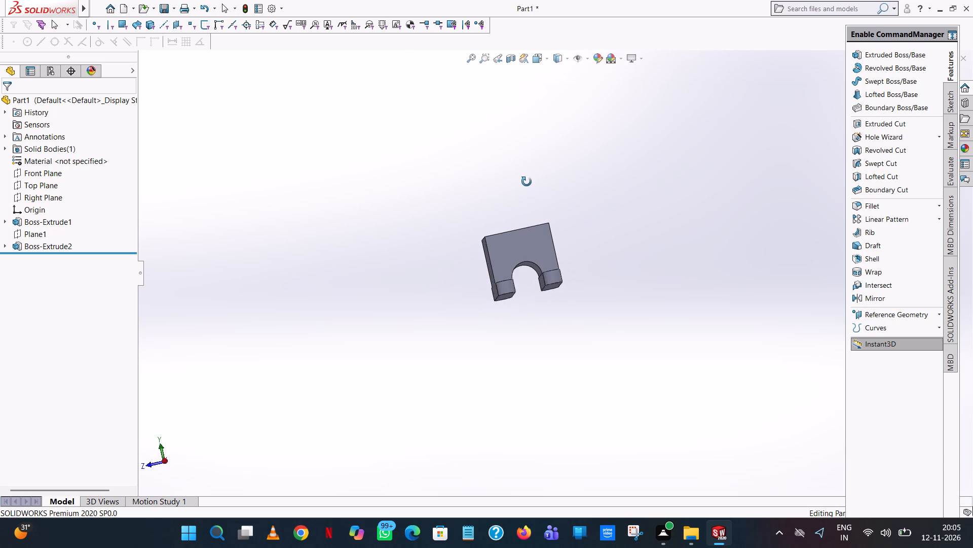
{"action": "middle_click_drag", "start_coordinate": [527, 182], "coordinate": [516, 193]}
{"action": "scroll", "coordinate": [504, 236], "scroll_direction": "down", "scroll_amount": 5}
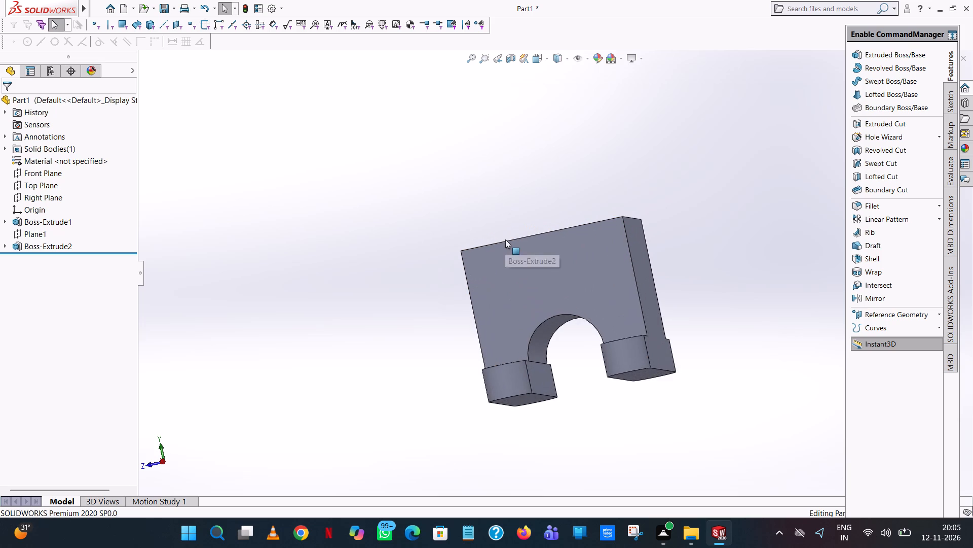
{"action": "scroll", "coordinate": [506, 240], "scroll_direction": "up", "scroll_amount": 4}
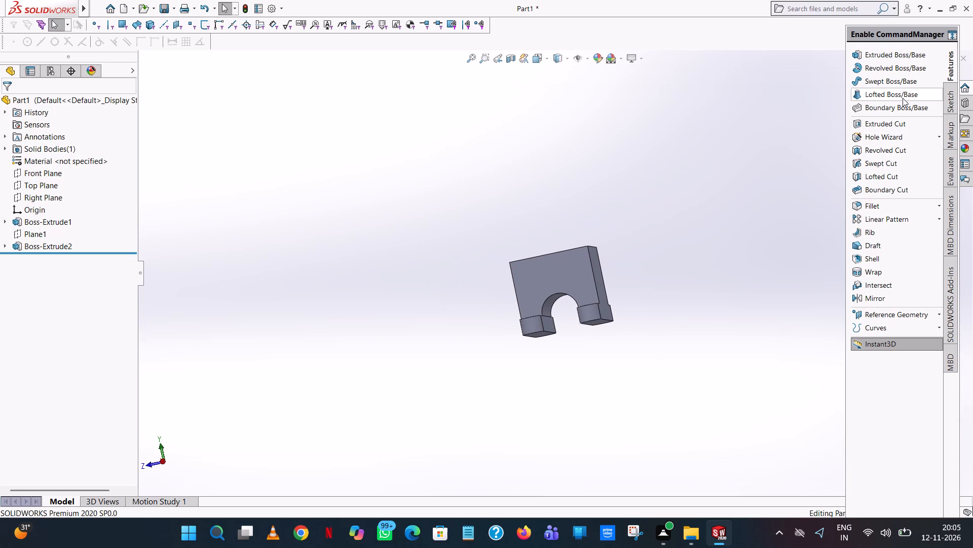
{"action": "left_click", "coordinate": [903, 123]}
{"action": "left_click", "coordinate": [555, 266]}
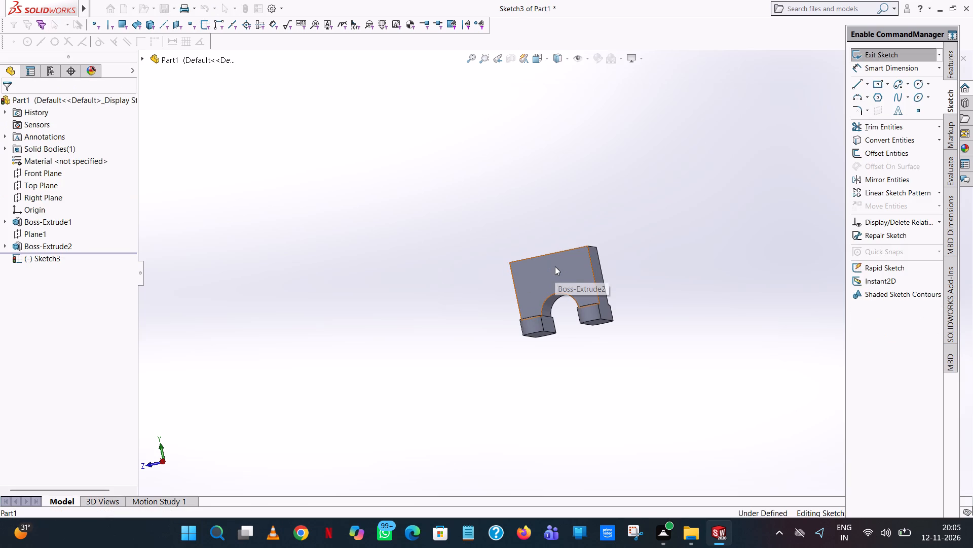
{"action": "left_click", "coordinate": [546, 56]}
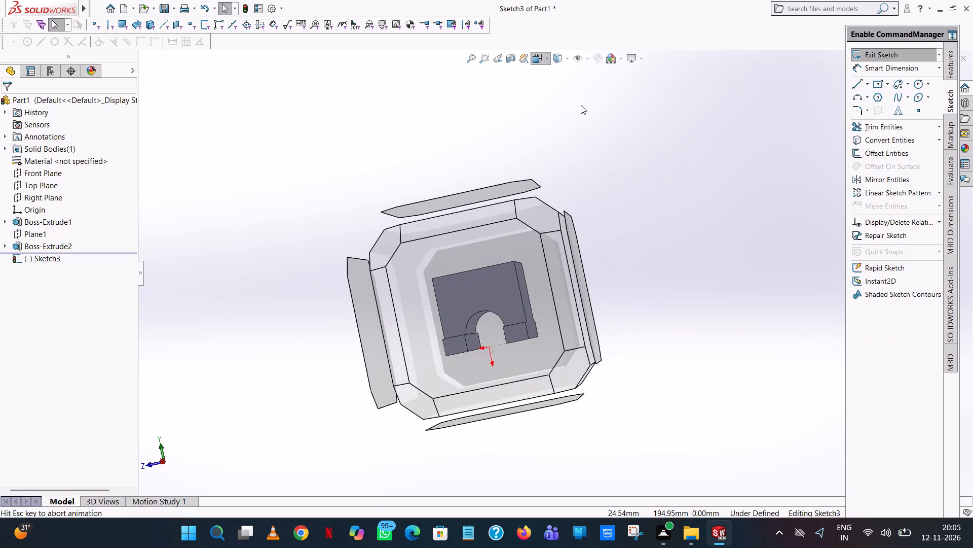
{"action": "left_click", "coordinate": [595, 117]}
{"action": "scroll", "coordinate": [545, 302], "scroll_direction": "down", "scroll_amount": 2}
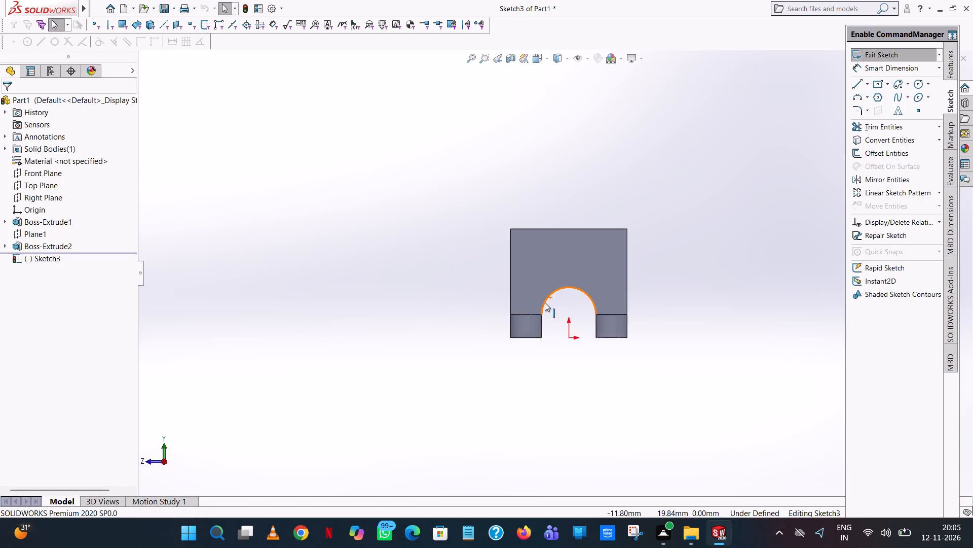
Sketch a vertical line upward from the origin through the arched block's middle and set its length to 80 mm.
{"action": "scroll", "coordinate": [545, 302], "scroll_direction": "down", "scroll_amount": 3}
{"action": "left_click", "coordinate": [852, 88]}
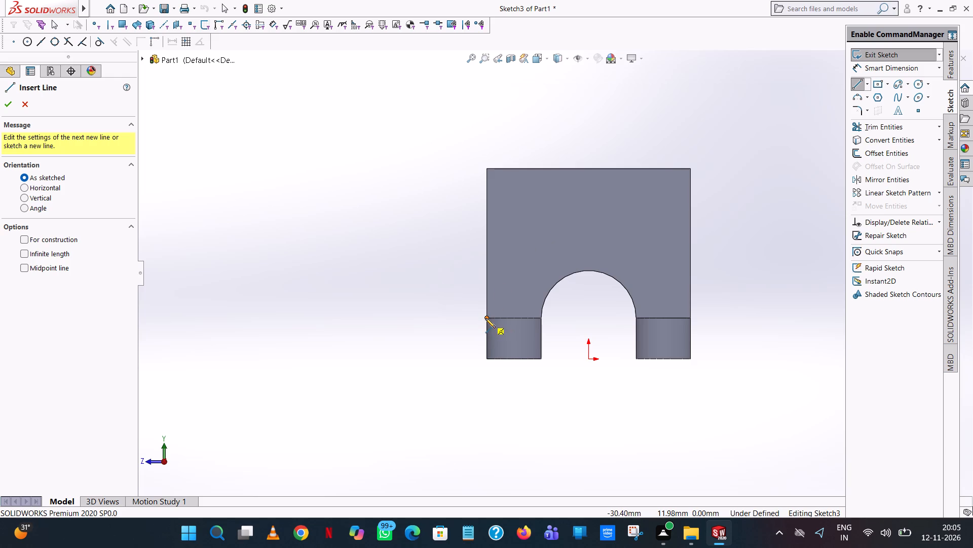
{"action": "left_click", "coordinate": [590, 361]}
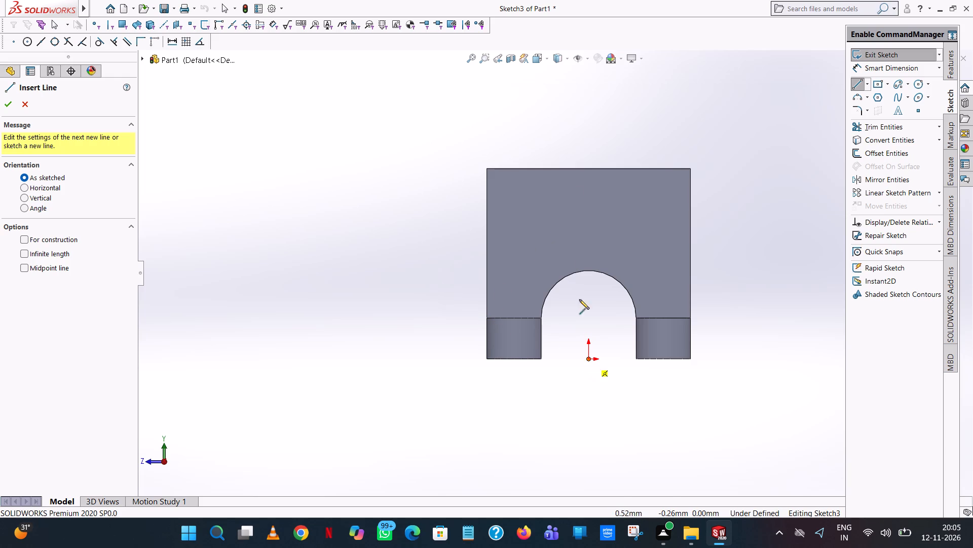
{"action": "left_click", "coordinate": [590, 119]}
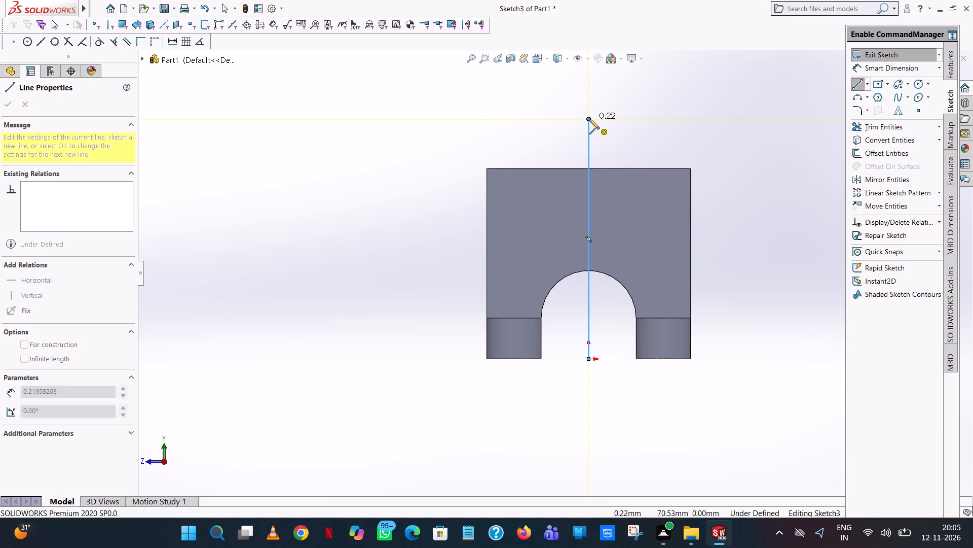
{"action": "right_click", "coordinate": [589, 119]}
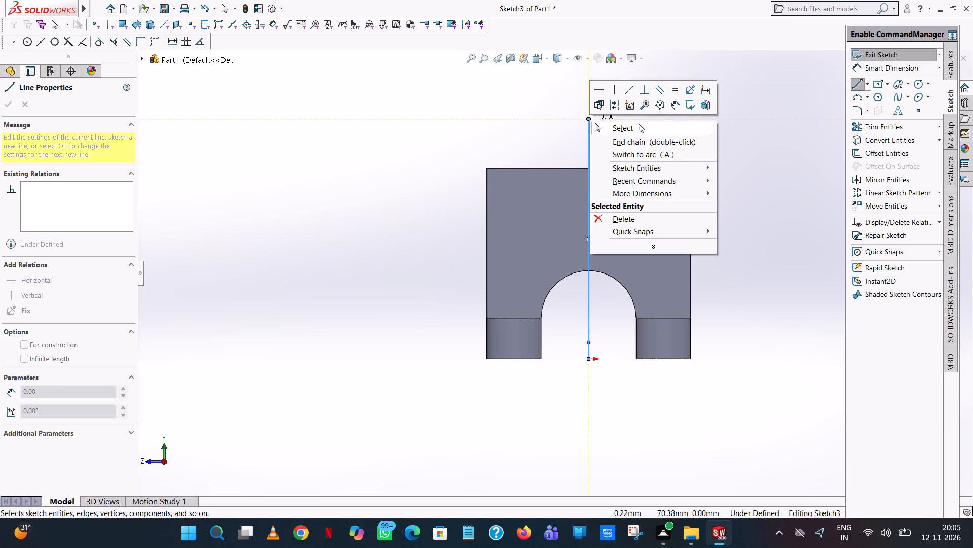
{"action": "left_click", "coordinate": [639, 123]}
{"action": "left_click", "coordinate": [588, 165]}
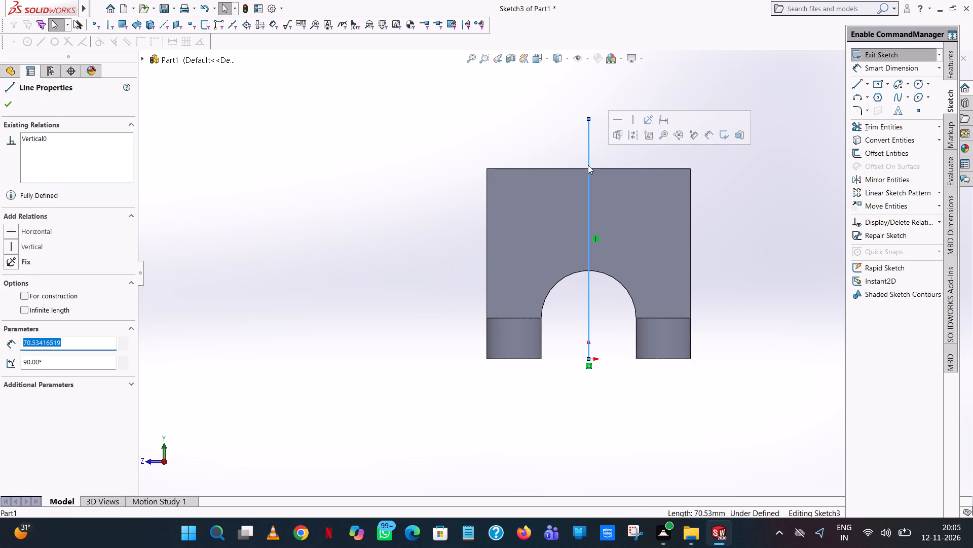
{"action": "type", "text": "80"}
{"action": "key", "text": "Return"}
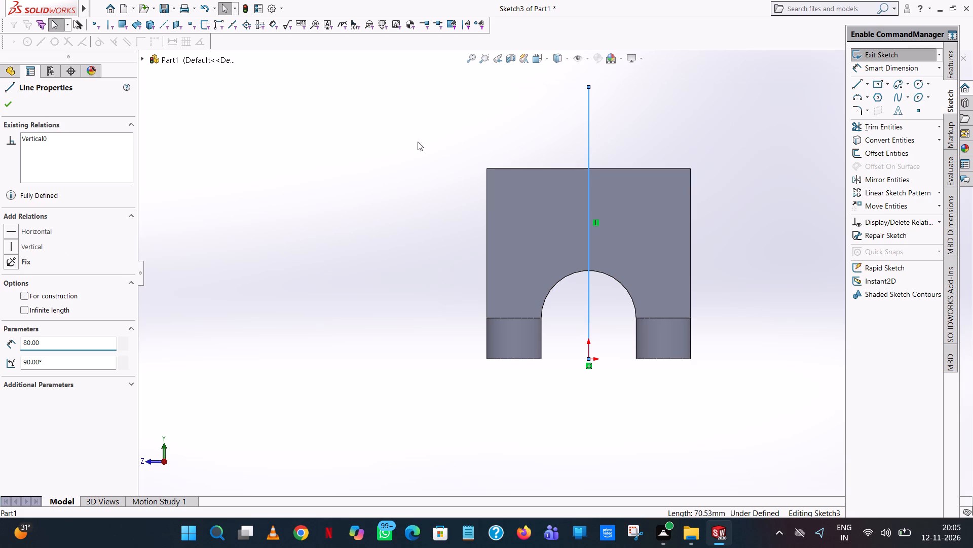
{"action": "left_click", "coordinate": [466, 105]}
Sketch a 20 mm horizontal line from the vertical line's upper end toward the -Z side.
{"action": "left_click", "coordinate": [857, 84]}
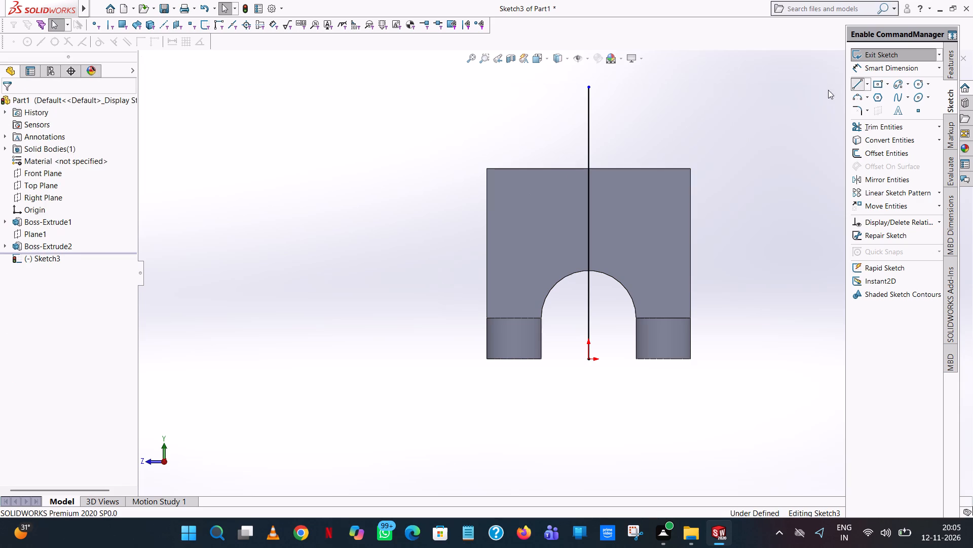
{"action": "left_click", "coordinate": [587, 86]}
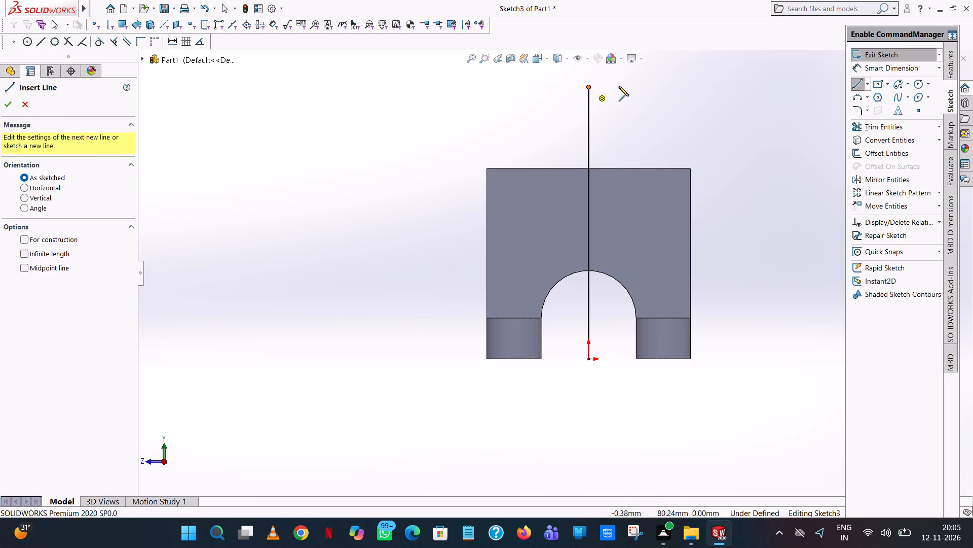
{"action": "left_click", "coordinate": [644, 86]}
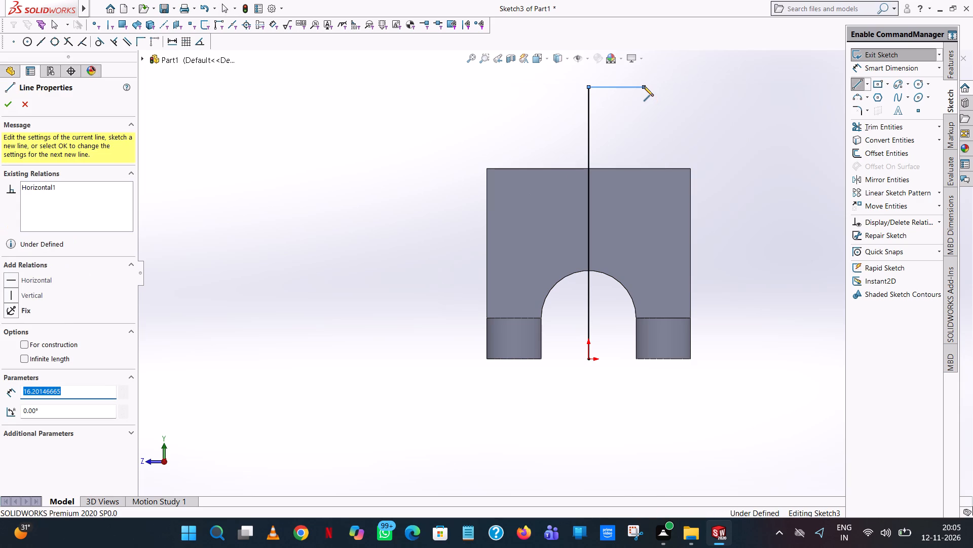
{"action": "type", "text": "20"}
{"action": "key", "text": "Return"}
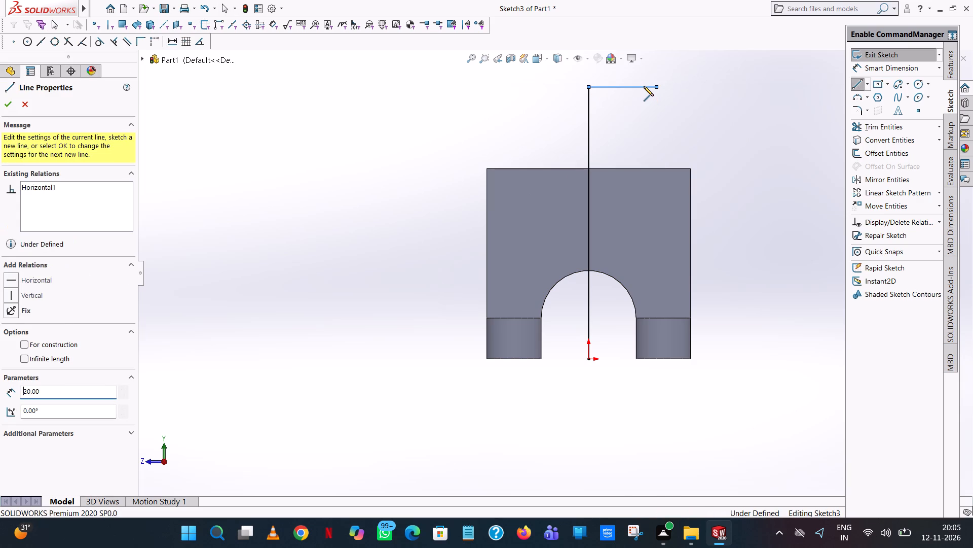
{"action": "right_click", "coordinate": [644, 86]}
{"action": "left_click", "coordinate": [673, 98]}
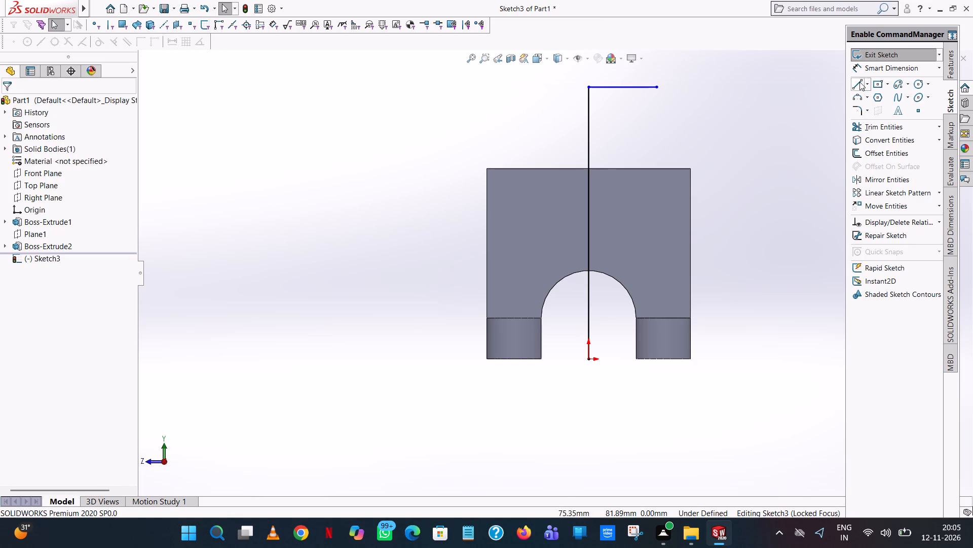
Sketch a 20 mm horizontal line from the vertical line's upper end toward the +Z side.
{"action": "left_click", "coordinate": [854, 82]}
{"action": "left_click", "coordinate": [590, 86]}
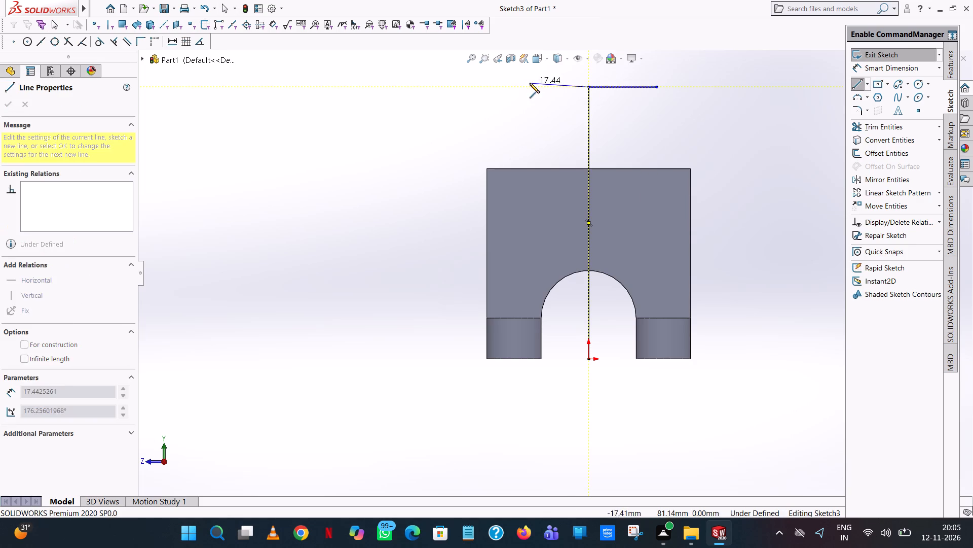
{"action": "left_click", "coordinate": [520, 85]}
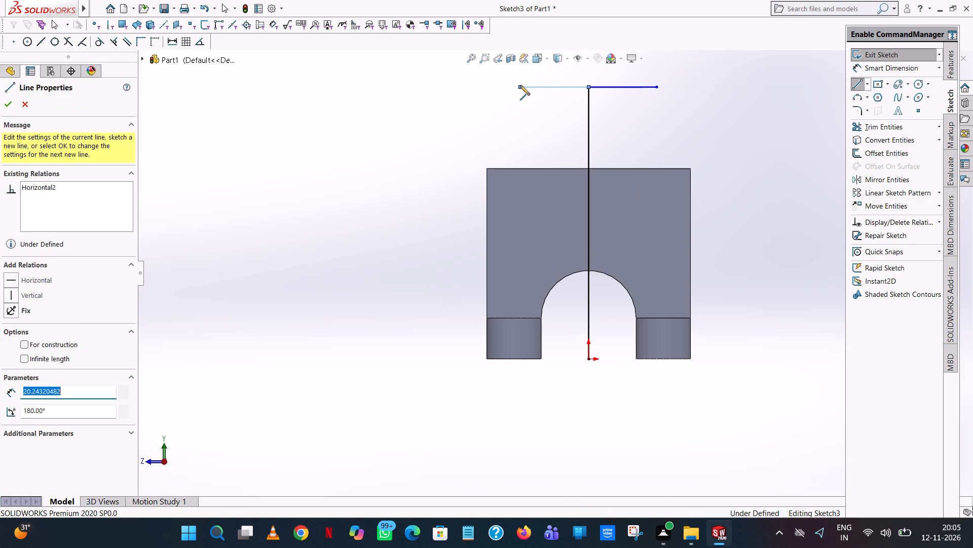
{"action": "type", "text": "20"}
{"action": "key", "text": "Return"}
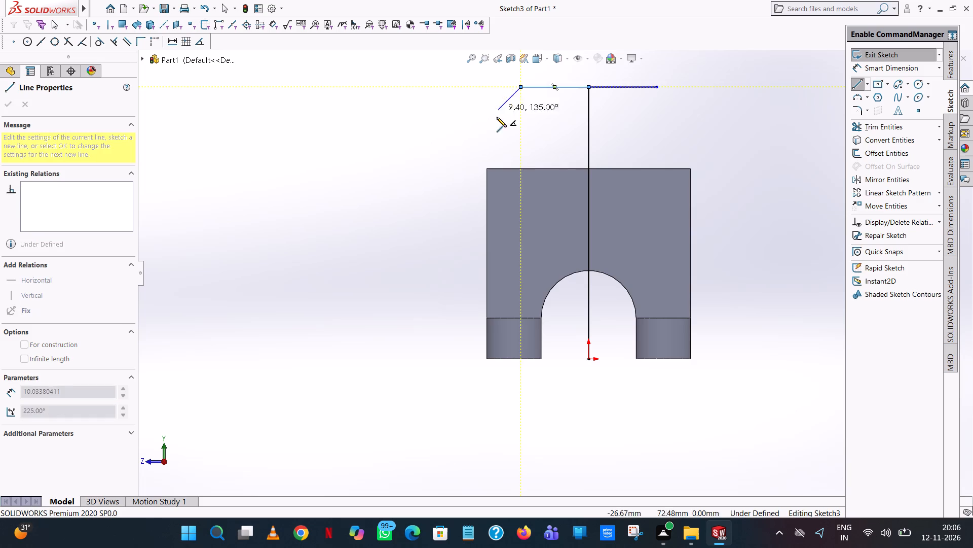
Join the outer ends of the +Z and -Z horizontal lines to the block's lower outer corners atop the bars with slanted lines.
{"action": "left_click", "coordinate": [486, 318]}
{"action": "right_click", "coordinate": [486, 318]}
{"action": "left_click", "coordinate": [523, 326]}
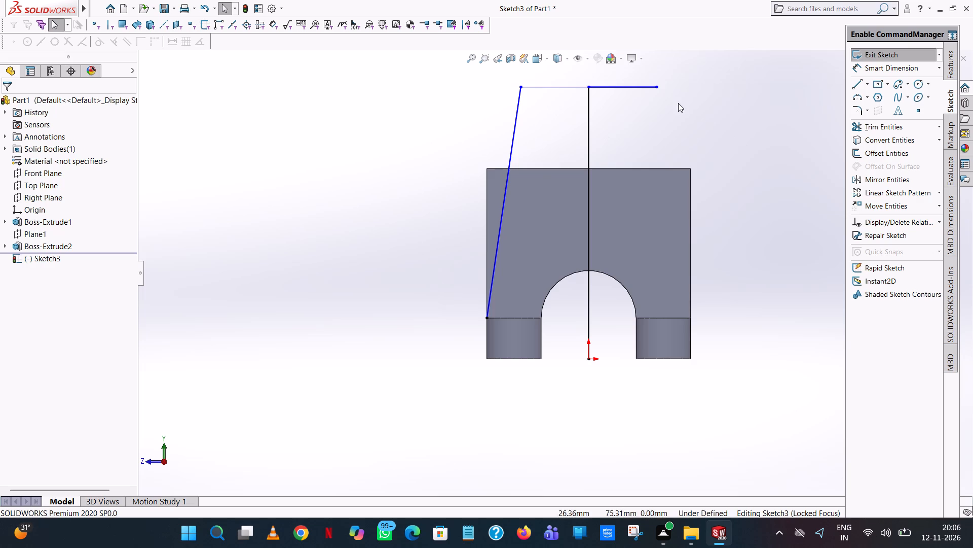
{"action": "left_click", "coordinate": [854, 85]}
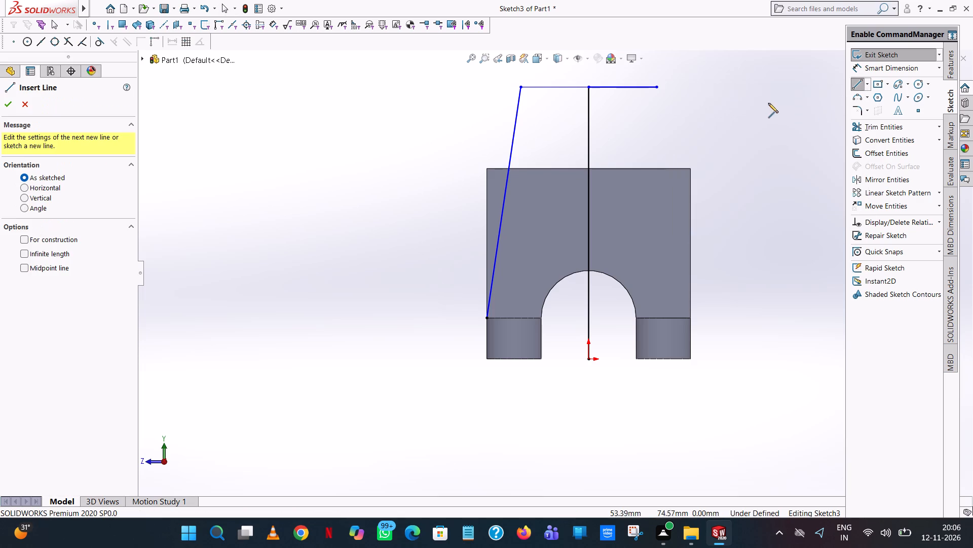
{"action": "left_click", "coordinate": [657, 88]}
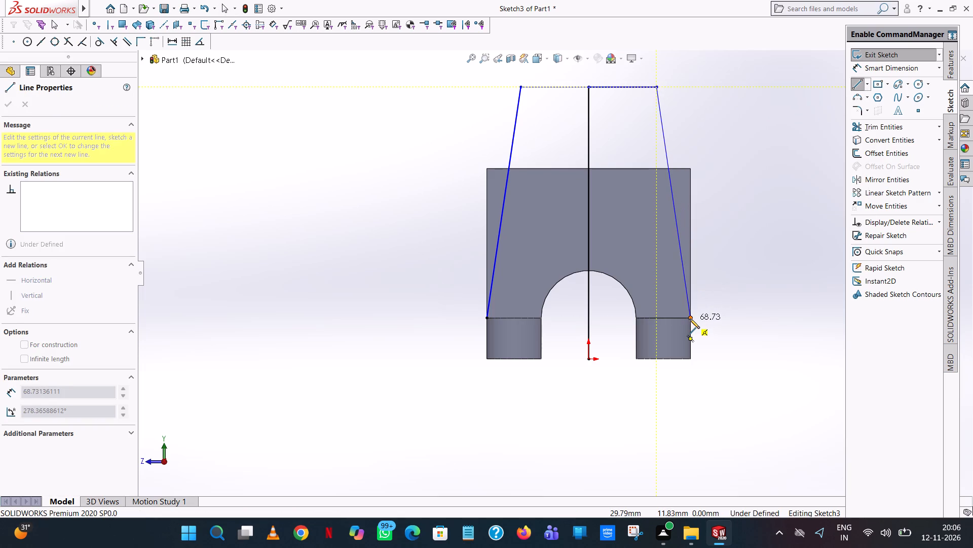
{"action": "left_click", "coordinate": [690, 319]}
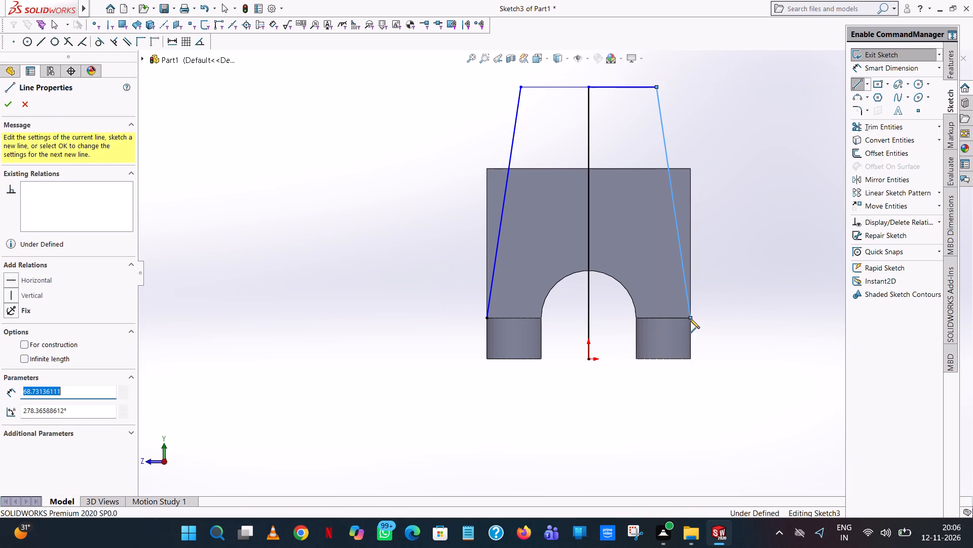
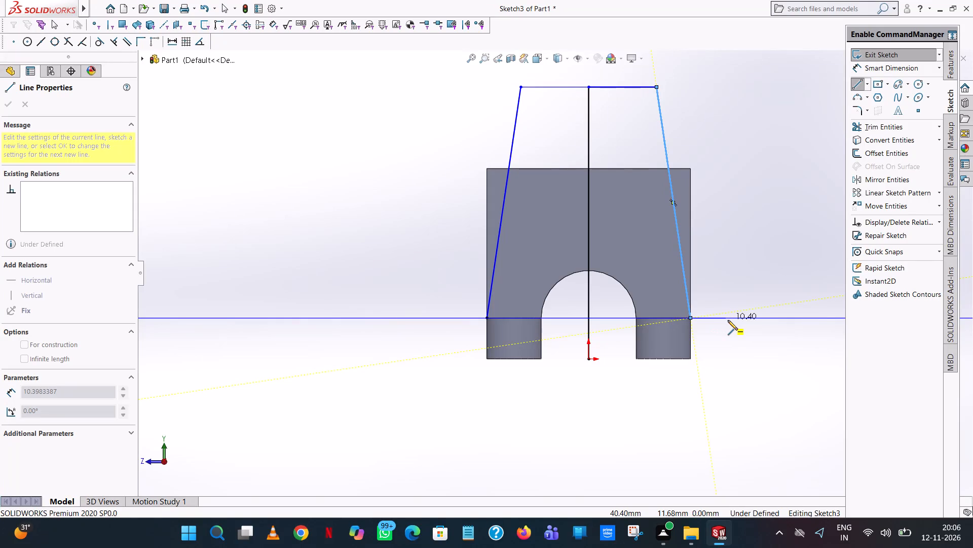
Sketch connected lines looping about 75 mm across, outside and above the block, from the -Z lower corner to the +Z lower corner.
{"action": "left_click", "coordinate": [728, 320]}
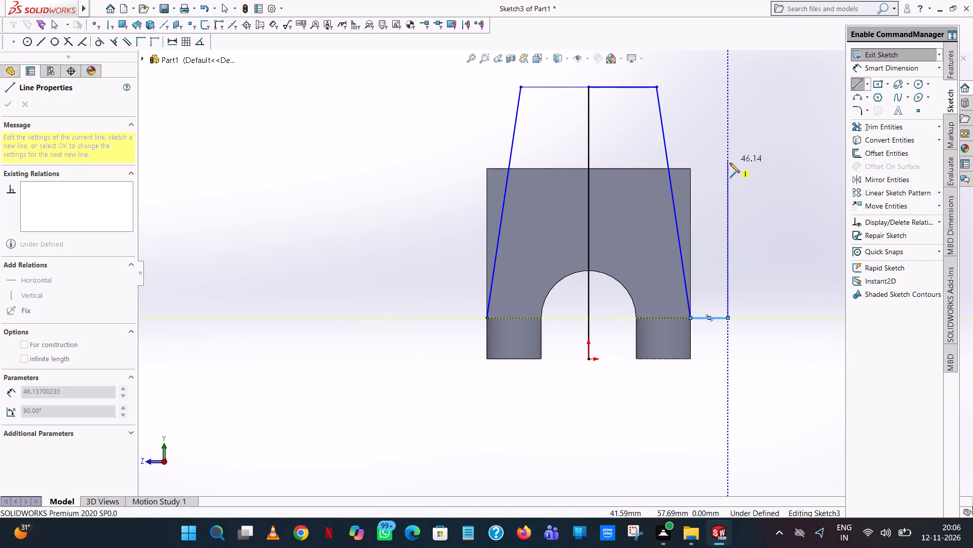
{"action": "left_click", "coordinate": [728, 158]}
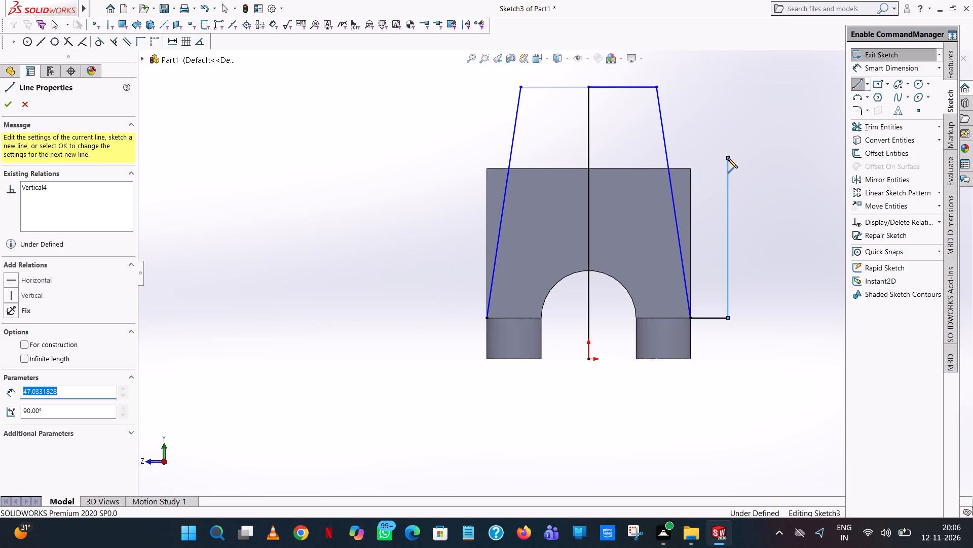
{"action": "left_click", "coordinate": [474, 159]}
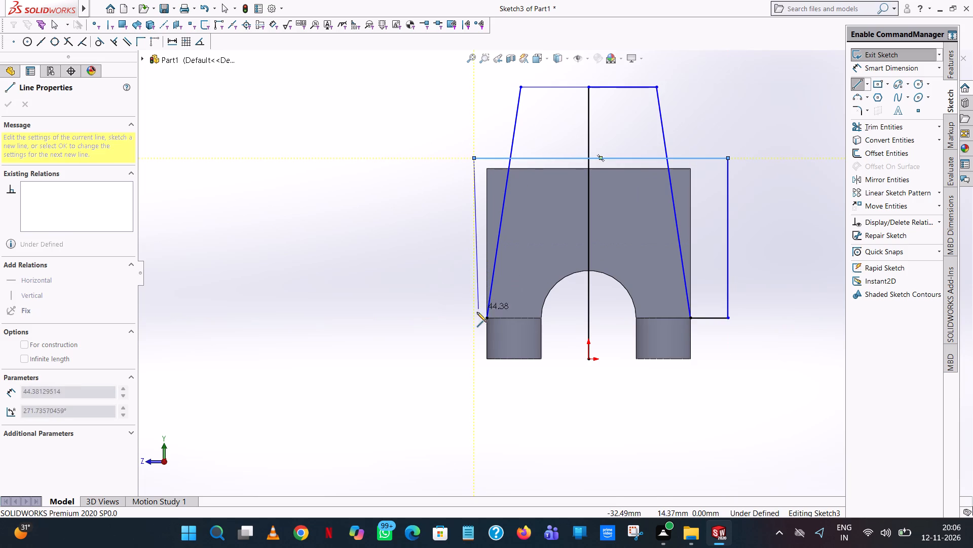
{"action": "left_click", "coordinate": [474, 318]}
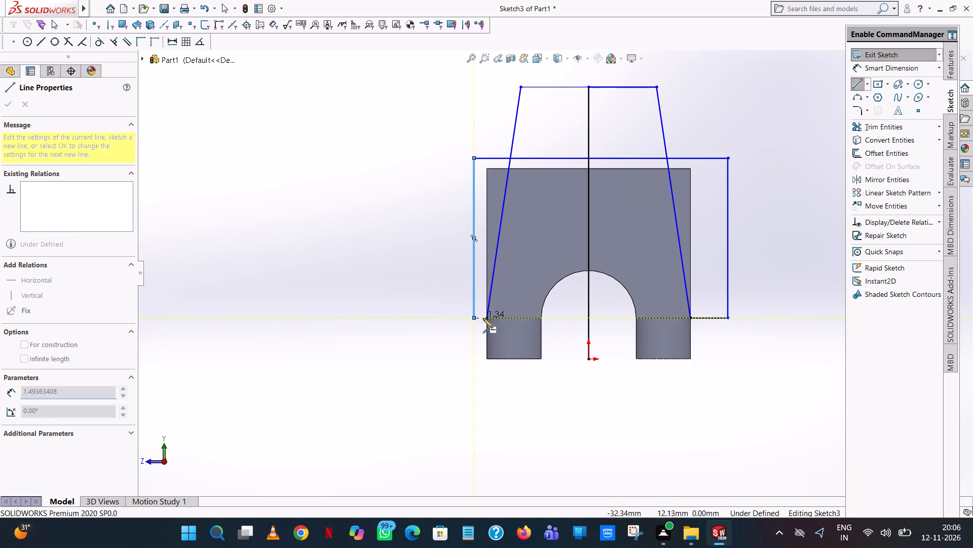
{"action": "left_click", "coordinate": [486, 318]}
{"action": "right_click", "coordinate": [486, 318]}
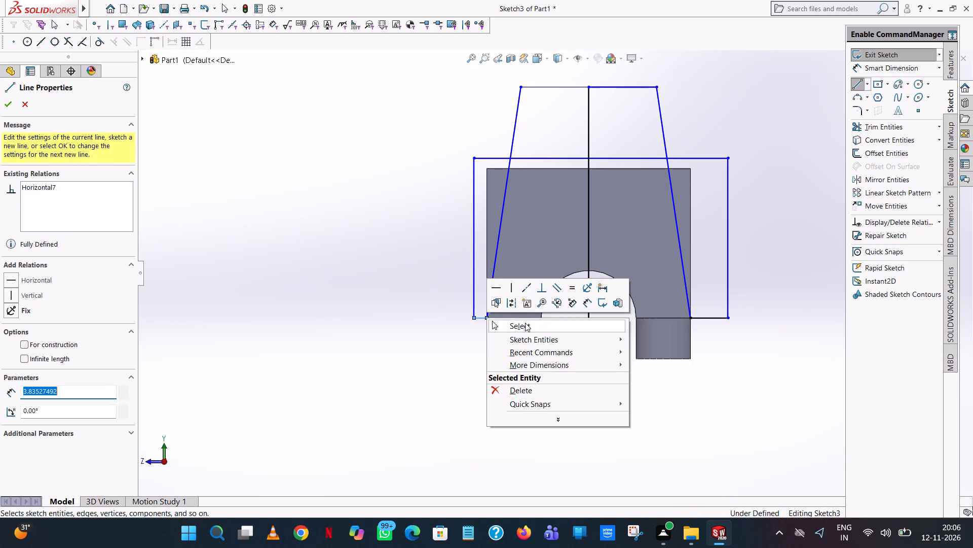
{"action": "left_click", "coordinate": [525, 323]}
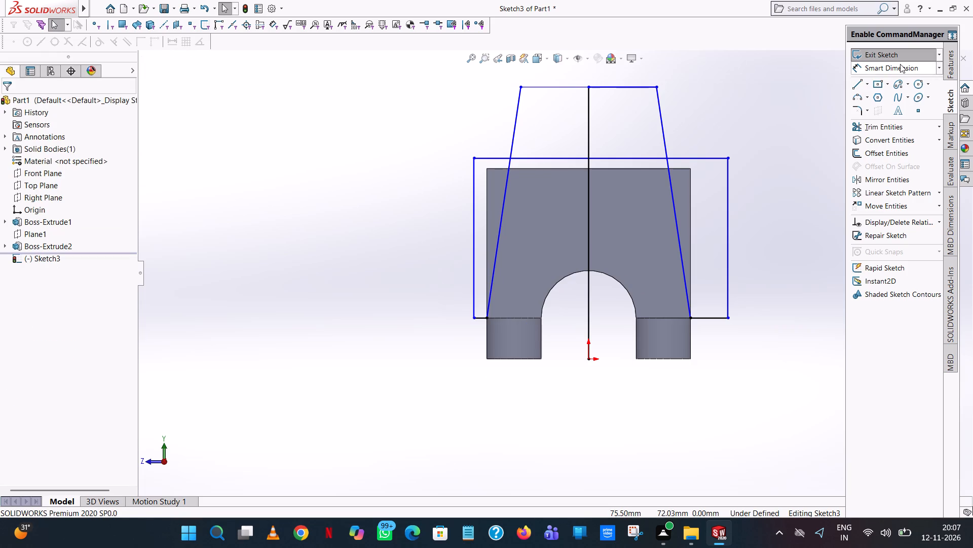
Trim the vertical centre line, the tapered profile's top portions and the middle of the crossing line, leaving two closed side profiles.
{"action": "left_click", "coordinate": [882, 128]}
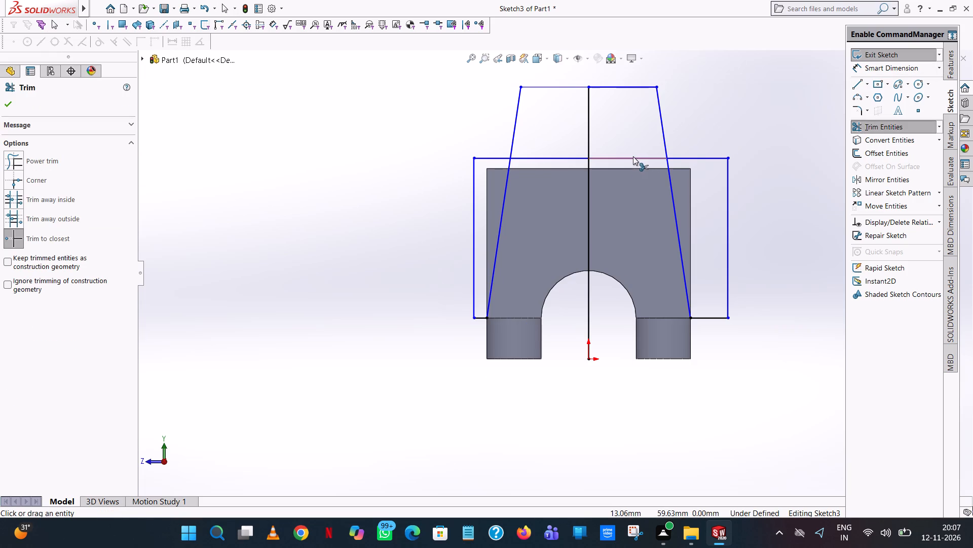
{"action": "left_click", "coordinate": [633, 156]}
{"action": "left_click", "coordinate": [580, 158]}
{"action": "left_click", "coordinate": [591, 139]}
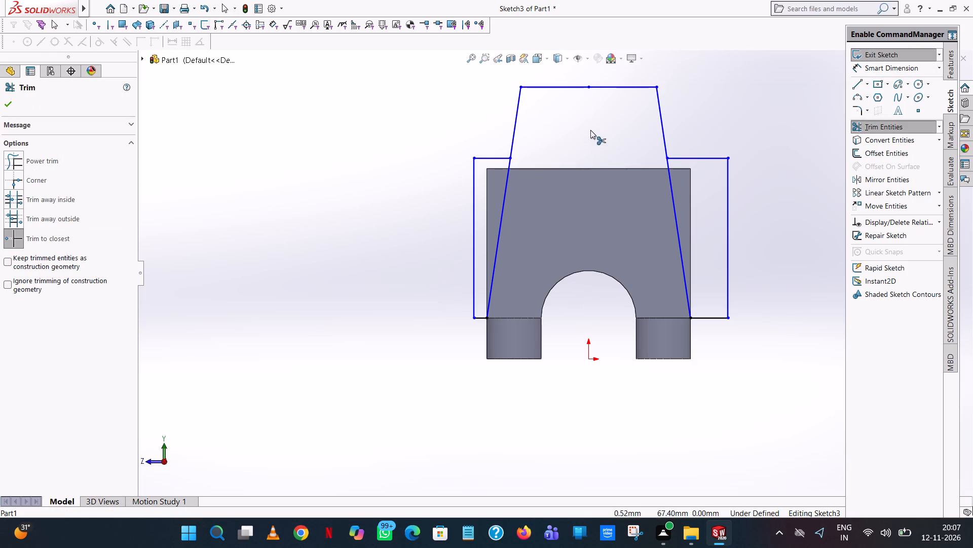
{"action": "left_click", "coordinate": [534, 89]}
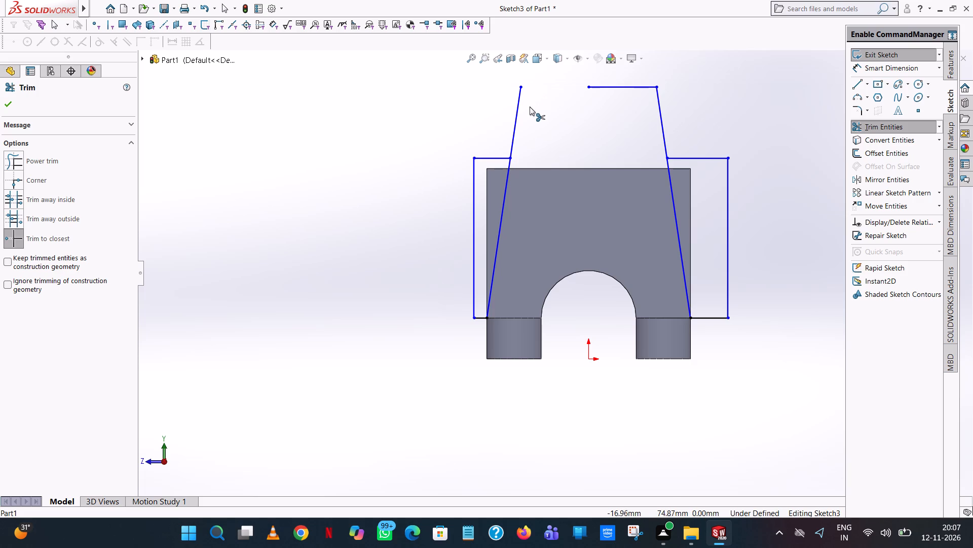
{"action": "left_click", "coordinate": [514, 117]}
{"action": "left_click", "coordinate": [635, 88]}
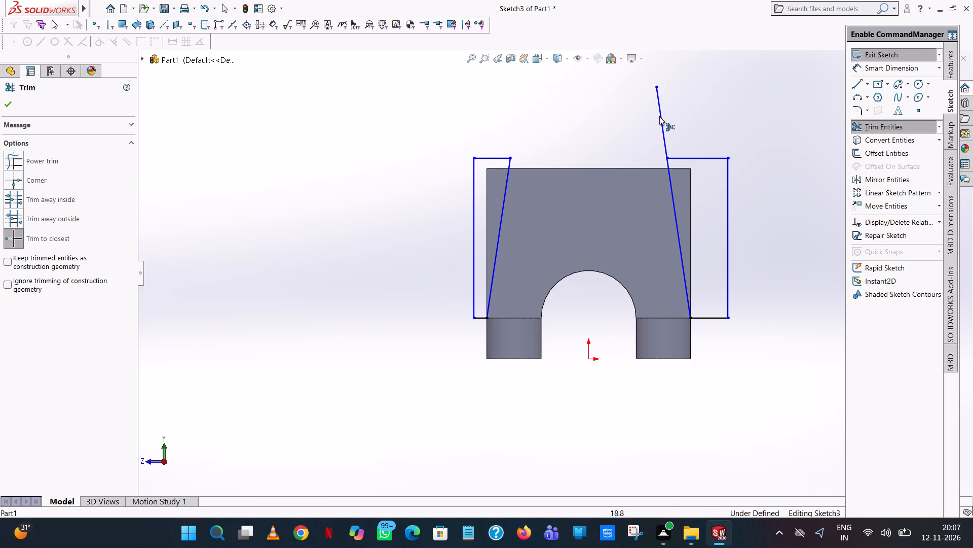
{"action": "left_click", "coordinate": [662, 120]}
{"action": "left_click", "coordinate": [11, 100]}
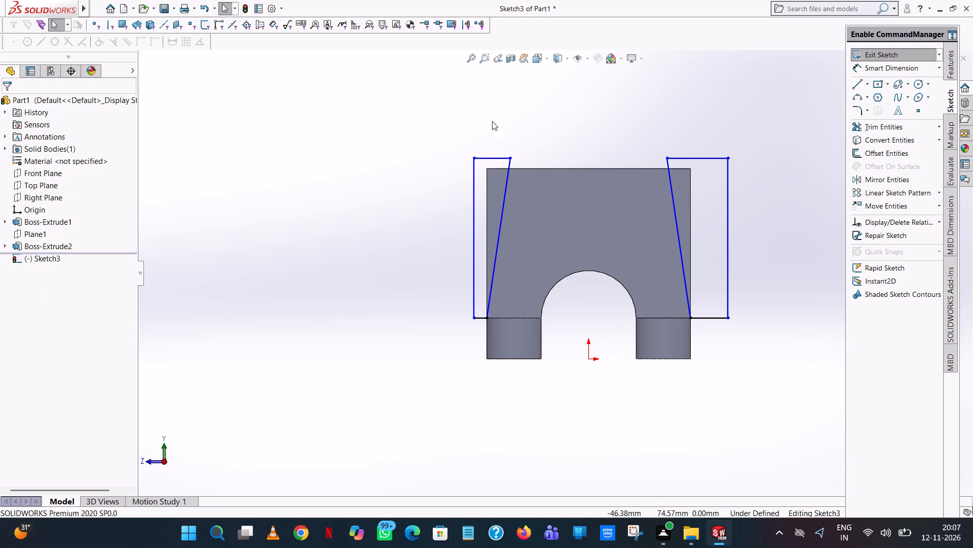
Cut-extrude the two side profiles Blind 60 mm through the arched block to taper its sides.
{"action": "left_click", "coordinate": [953, 72]}
{"action": "left_click", "coordinate": [892, 124]}
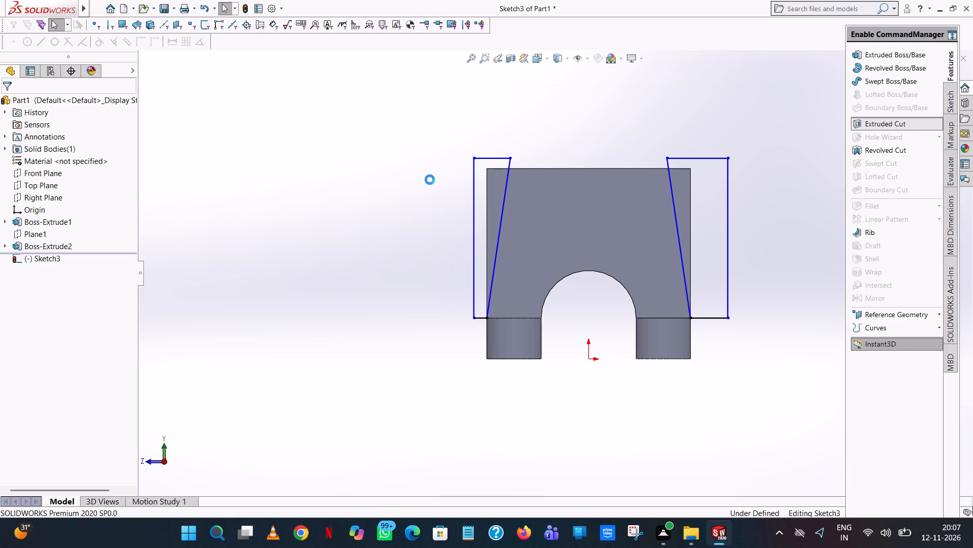
{"action": "middle_click_drag", "start_coordinate": [419, 178], "coordinate": [524, 244]}
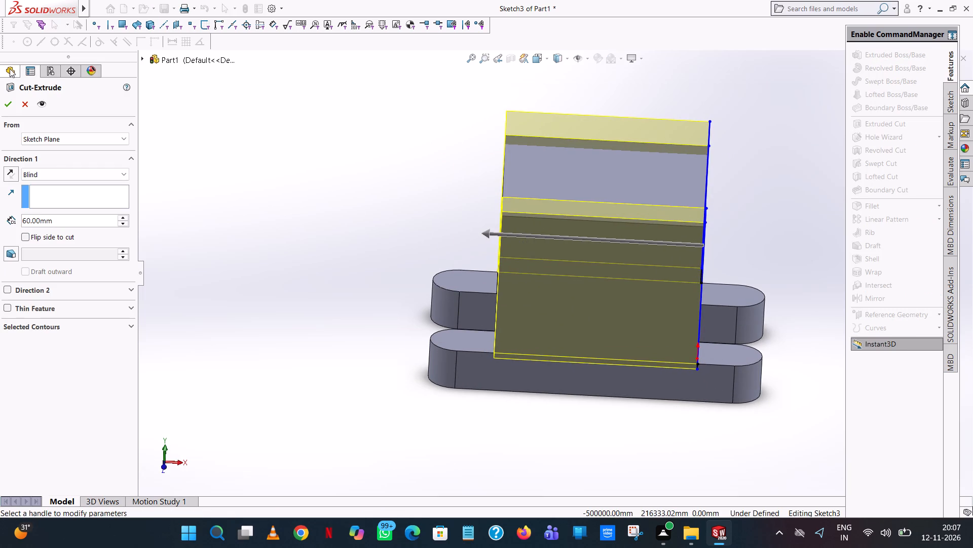
{"action": "left_click", "coordinate": [11, 99]}
{"action": "left_click", "coordinate": [394, 174]}
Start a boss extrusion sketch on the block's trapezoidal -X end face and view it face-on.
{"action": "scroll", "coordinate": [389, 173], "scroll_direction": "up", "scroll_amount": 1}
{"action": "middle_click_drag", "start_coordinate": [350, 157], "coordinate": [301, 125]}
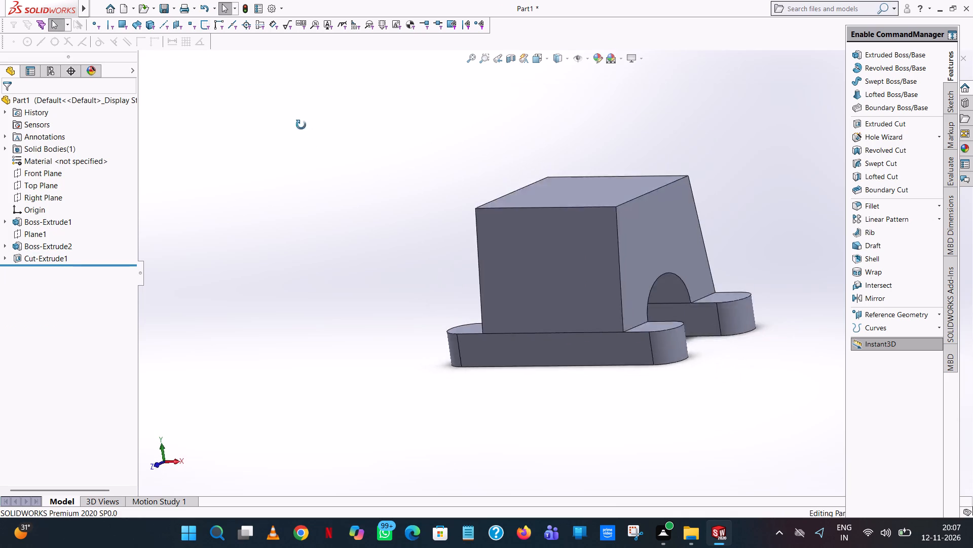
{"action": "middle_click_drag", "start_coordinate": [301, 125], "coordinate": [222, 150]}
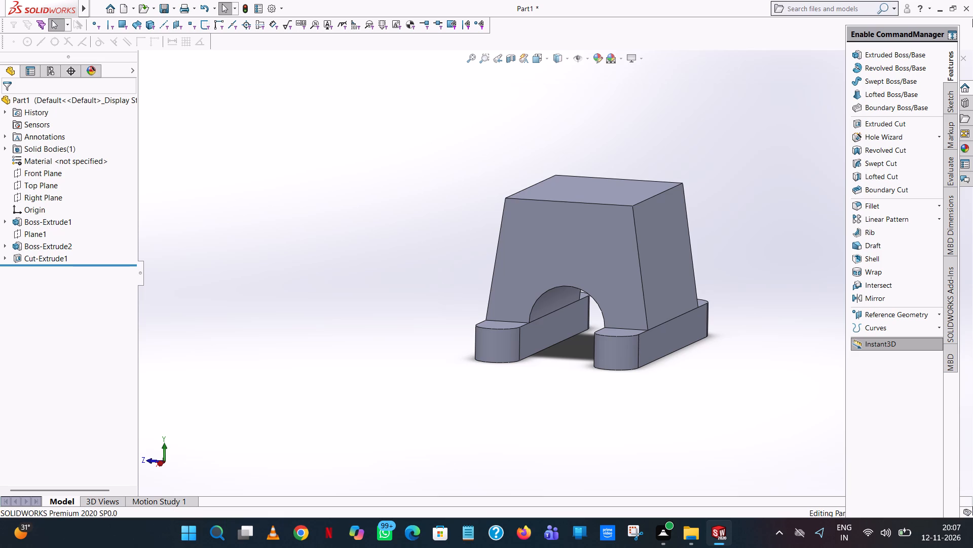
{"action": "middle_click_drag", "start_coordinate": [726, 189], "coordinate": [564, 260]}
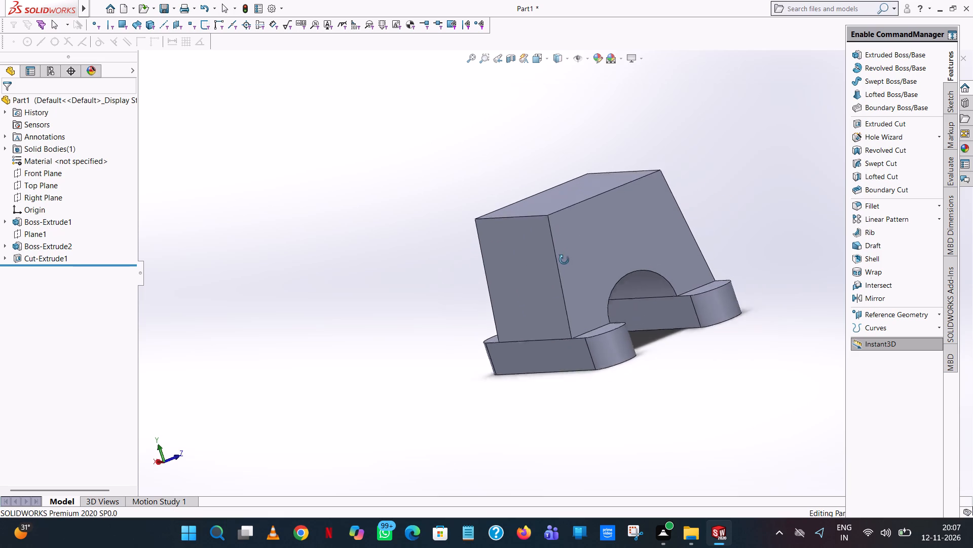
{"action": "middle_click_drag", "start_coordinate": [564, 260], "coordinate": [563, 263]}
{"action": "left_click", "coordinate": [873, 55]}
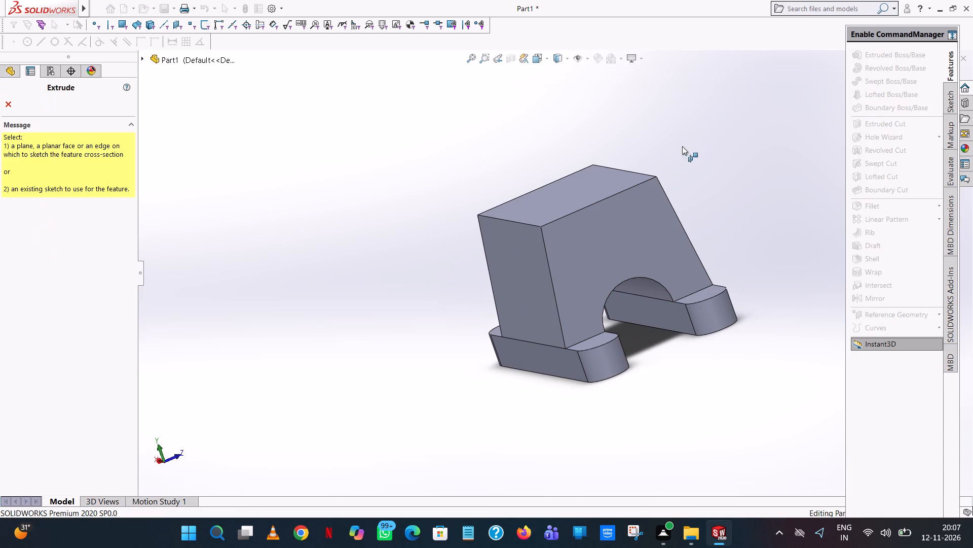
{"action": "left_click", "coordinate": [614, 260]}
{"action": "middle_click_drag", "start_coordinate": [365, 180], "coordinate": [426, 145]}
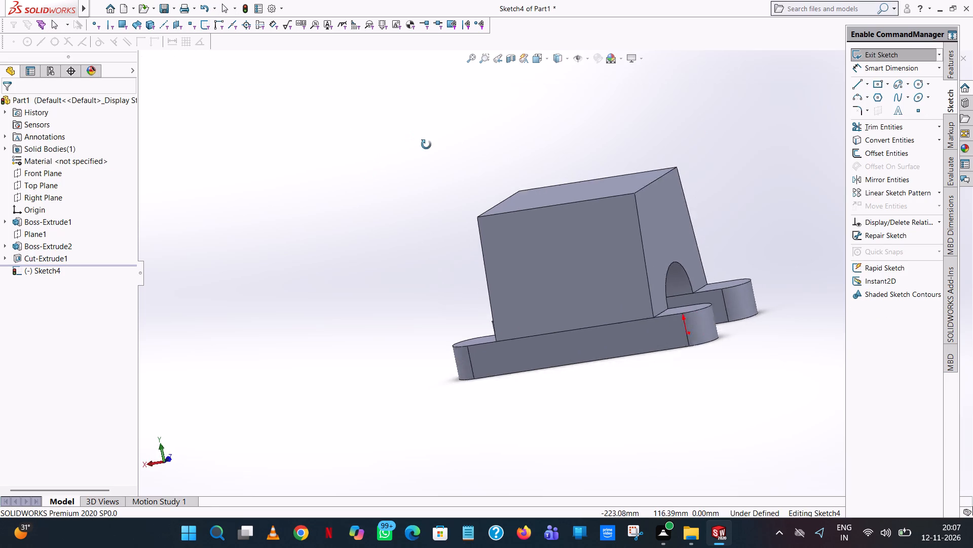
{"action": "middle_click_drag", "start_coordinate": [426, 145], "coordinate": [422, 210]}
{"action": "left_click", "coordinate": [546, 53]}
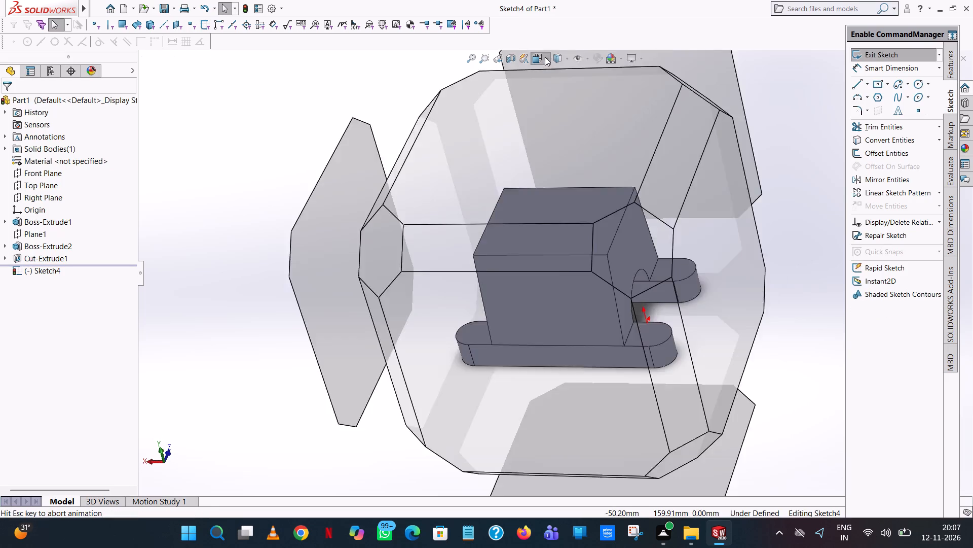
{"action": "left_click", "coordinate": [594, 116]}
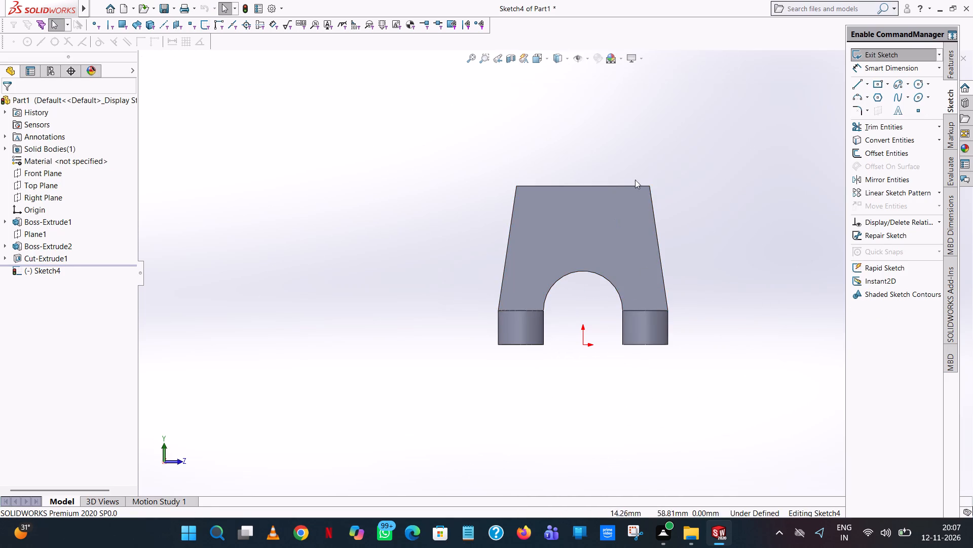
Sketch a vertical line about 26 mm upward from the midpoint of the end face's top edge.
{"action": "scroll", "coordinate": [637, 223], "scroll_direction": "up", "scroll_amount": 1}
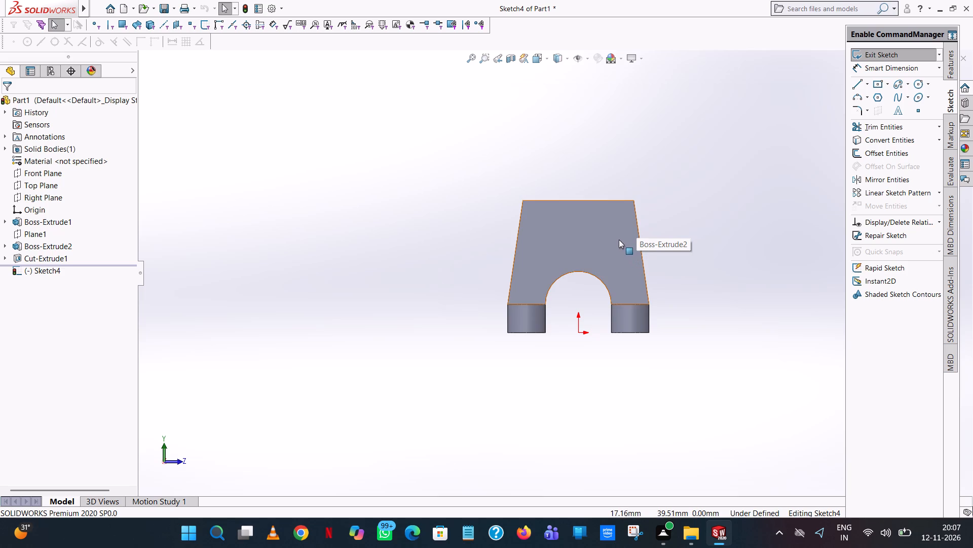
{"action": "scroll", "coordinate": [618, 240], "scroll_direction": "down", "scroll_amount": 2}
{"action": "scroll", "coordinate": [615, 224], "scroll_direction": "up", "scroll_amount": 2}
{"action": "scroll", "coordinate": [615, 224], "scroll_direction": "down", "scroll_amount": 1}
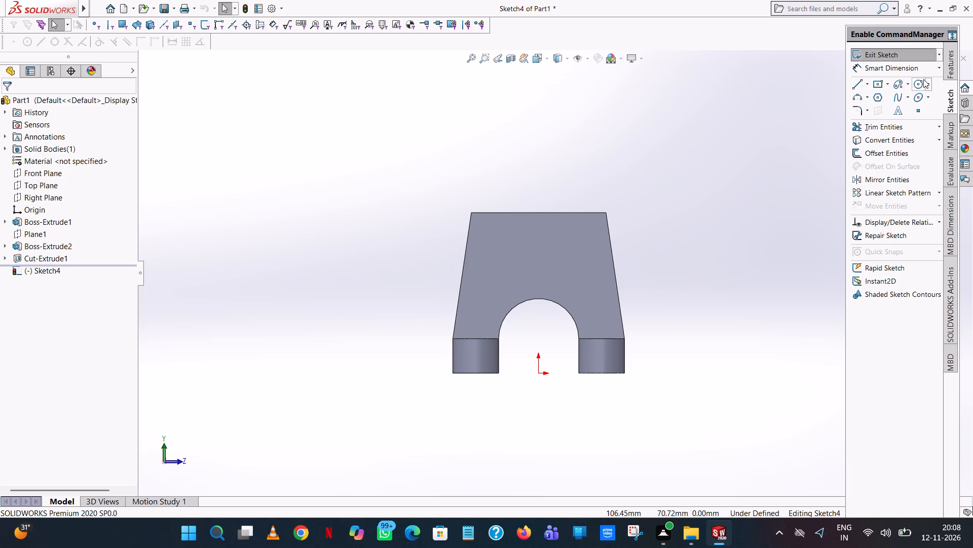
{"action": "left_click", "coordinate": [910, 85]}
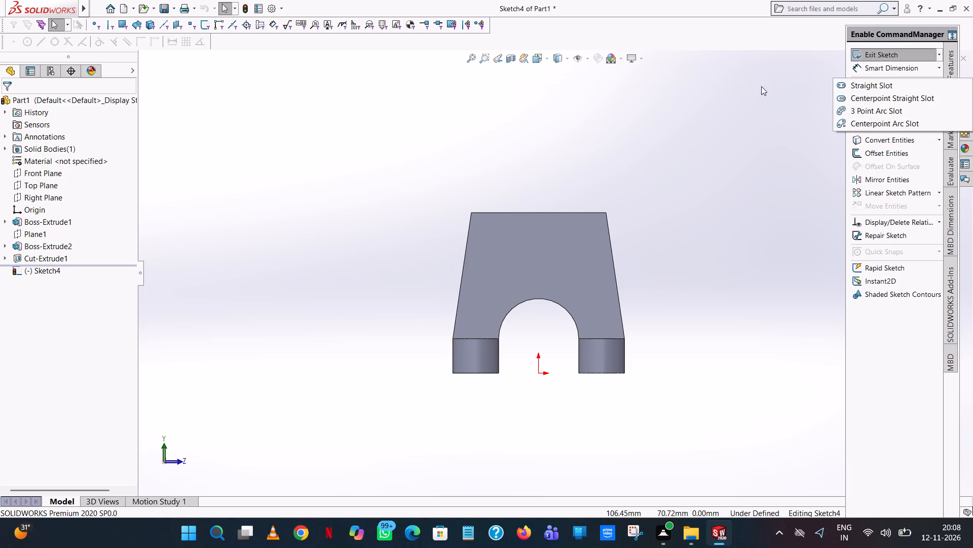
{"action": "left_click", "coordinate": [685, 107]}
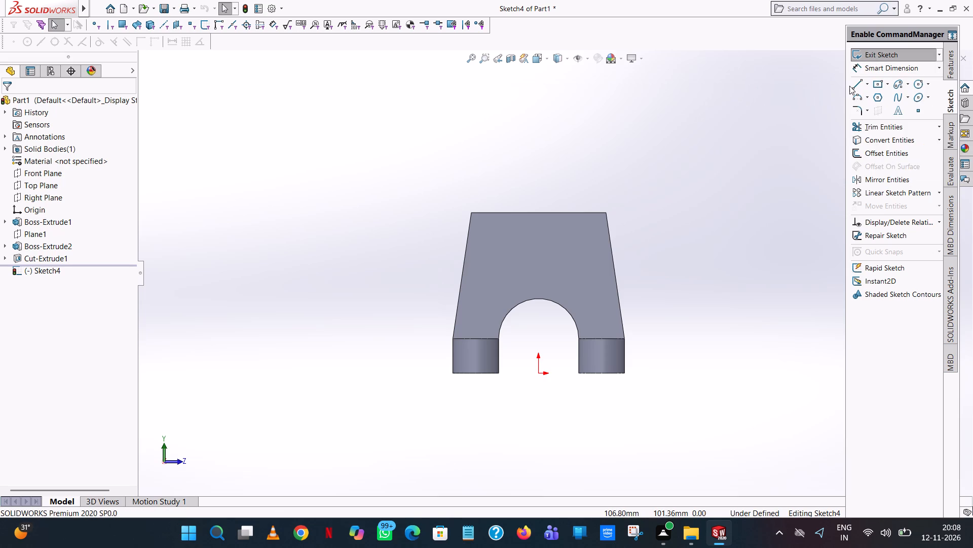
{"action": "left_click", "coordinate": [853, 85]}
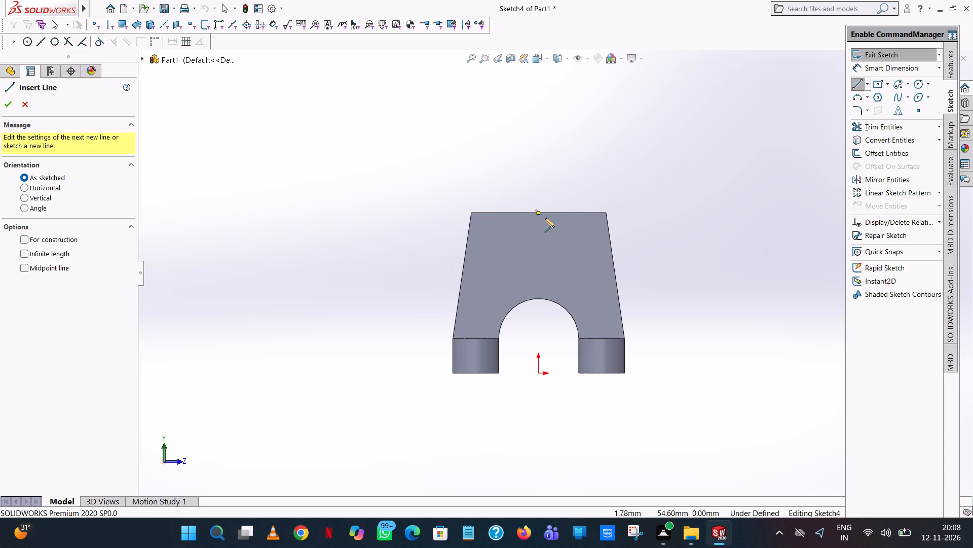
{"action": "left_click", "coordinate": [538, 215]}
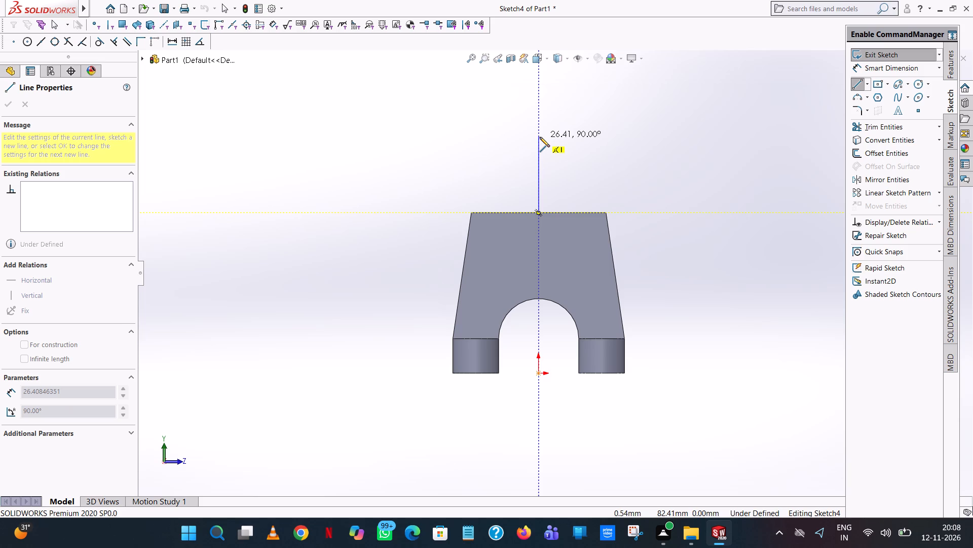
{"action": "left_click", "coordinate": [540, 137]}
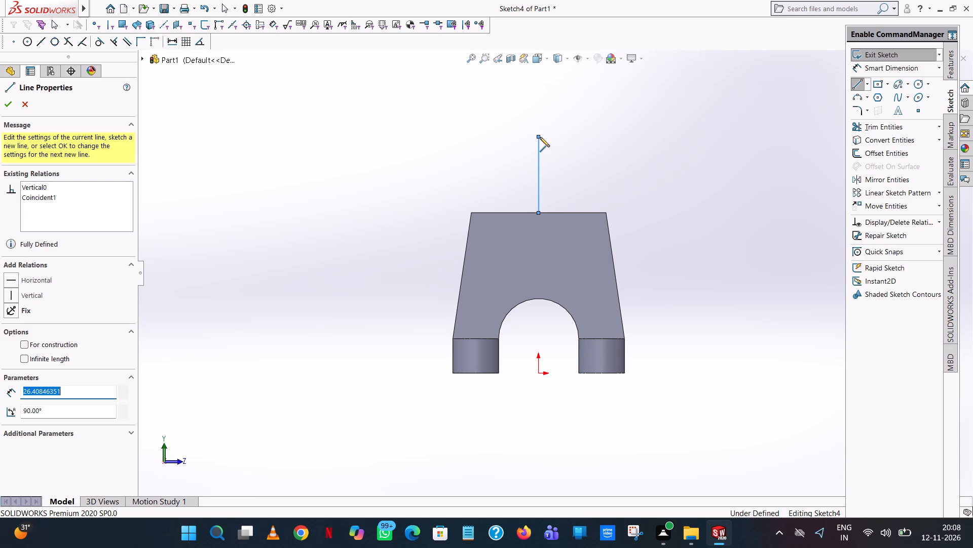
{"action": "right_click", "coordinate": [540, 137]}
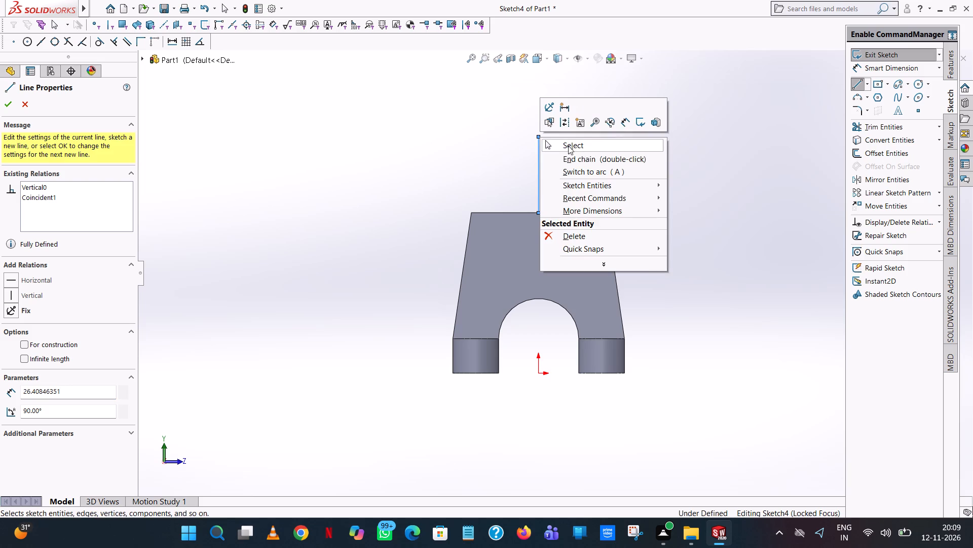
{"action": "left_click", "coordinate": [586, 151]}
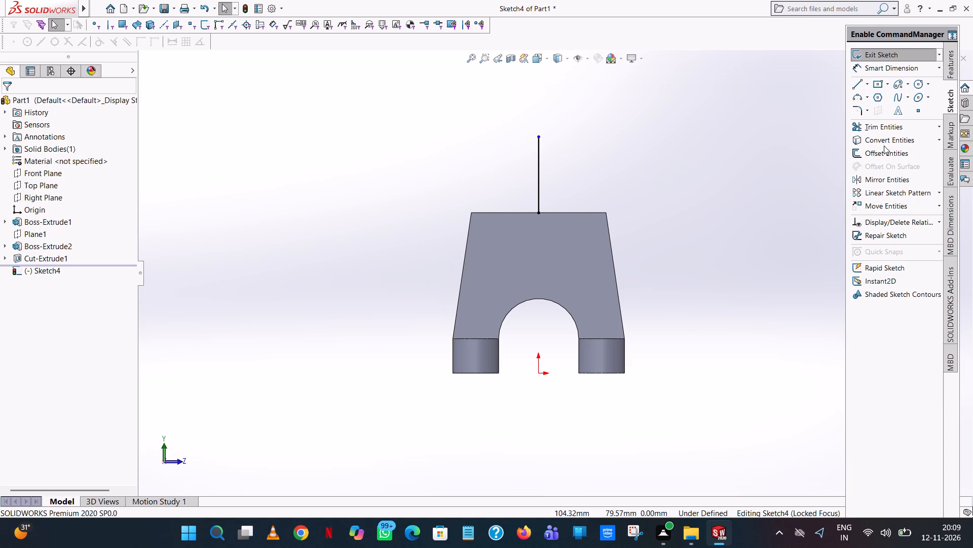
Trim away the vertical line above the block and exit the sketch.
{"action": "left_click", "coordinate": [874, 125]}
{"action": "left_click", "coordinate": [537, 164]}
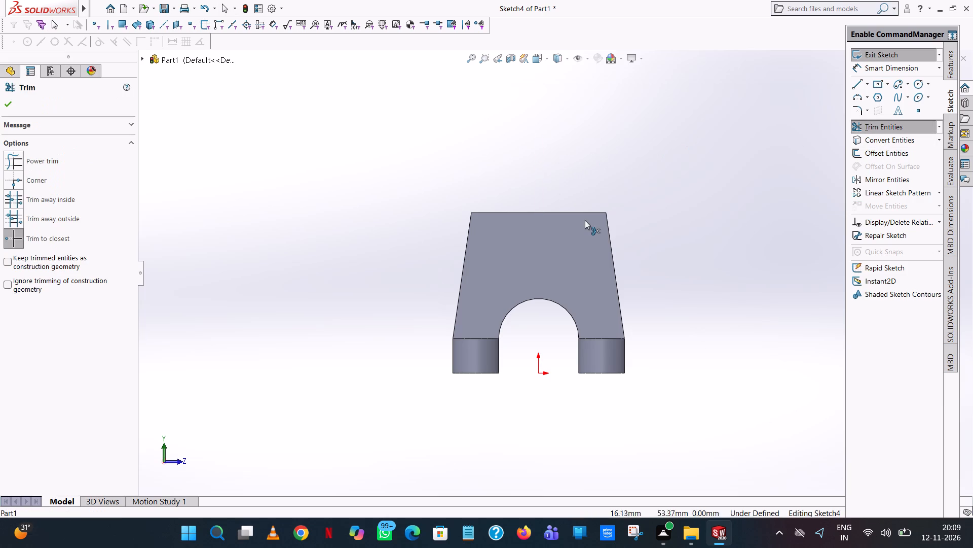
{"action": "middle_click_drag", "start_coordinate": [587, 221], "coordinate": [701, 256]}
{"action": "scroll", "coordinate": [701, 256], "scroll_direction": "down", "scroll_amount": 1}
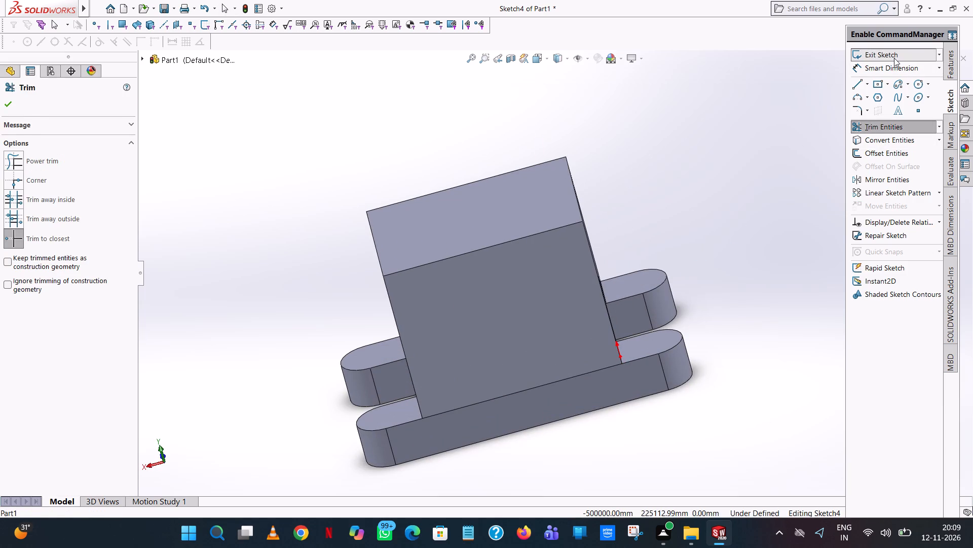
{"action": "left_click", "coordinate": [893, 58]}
Create a reference plane offset 98/2 (49 mm) from the Right Plane on the +X side.
{"action": "middle_click_drag", "start_coordinate": [690, 305], "coordinate": [667, 382]}
{"action": "scroll", "coordinate": [690, 305], "scroll_direction": "up", "scroll_amount": 3}
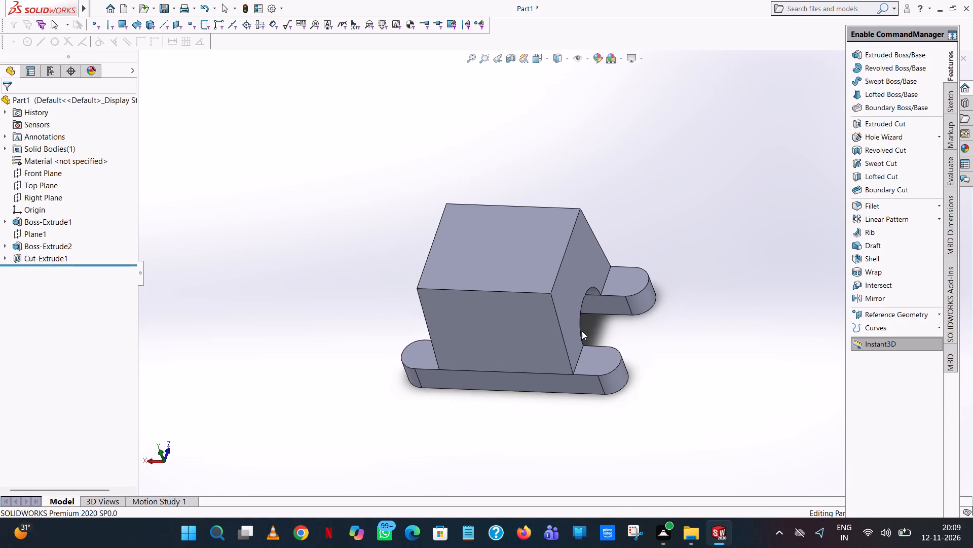
{"action": "left_click", "coordinate": [45, 202]}
{"action": "middle_click_drag", "start_coordinate": [369, 193], "coordinate": [380, 175]}
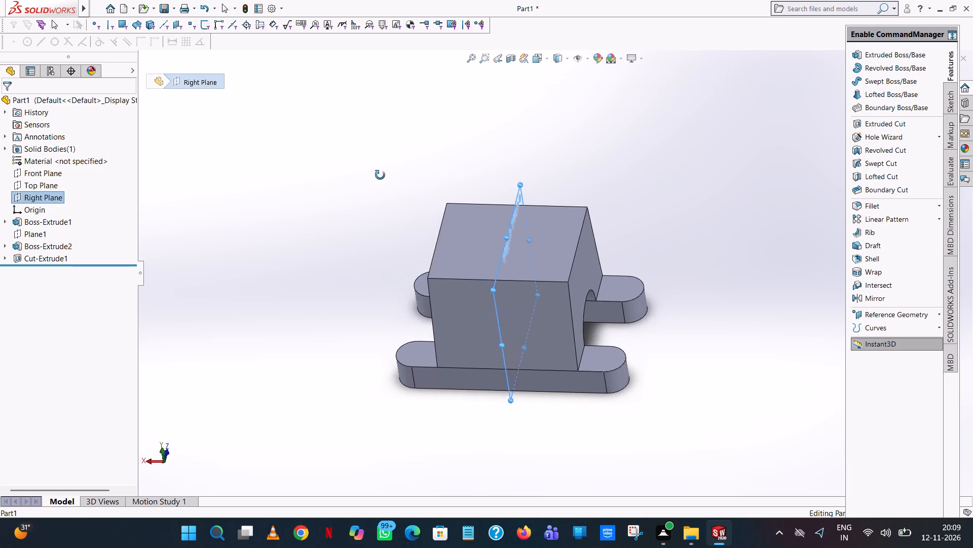
{"action": "middle_click_drag", "start_coordinate": [380, 175], "coordinate": [391, 175]}
{"action": "scroll", "coordinate": [380, 175], "scroll_direction": "up", "scroll_amount": 1}
{"action": "left_click", "coordinate": [869, 312]}
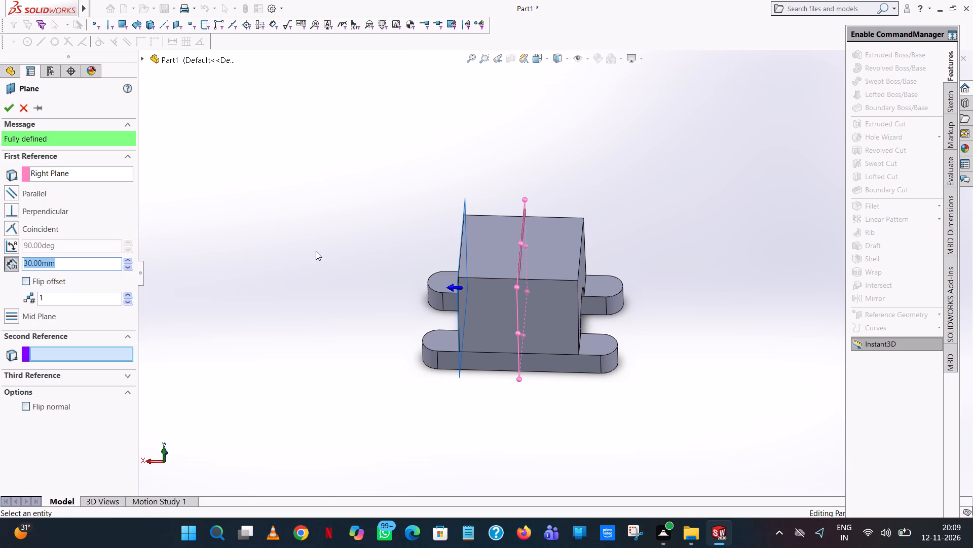
{"action": "middle_click_drag", "start_coordinate": [316, 251], "coordinate": [321, 158]}
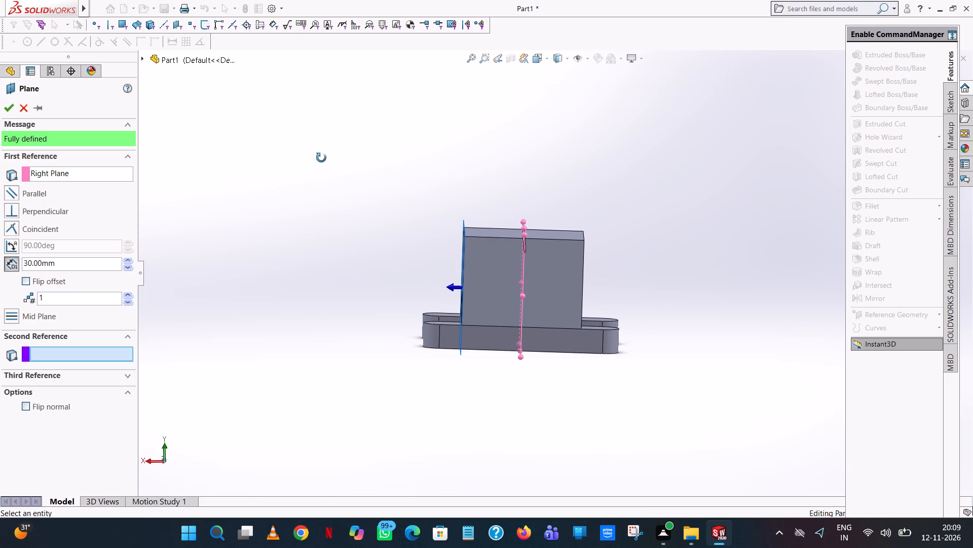
{"action": "middle_click_drag", "start_coordinate": [321, 158], "coordinate": [317, 180]}
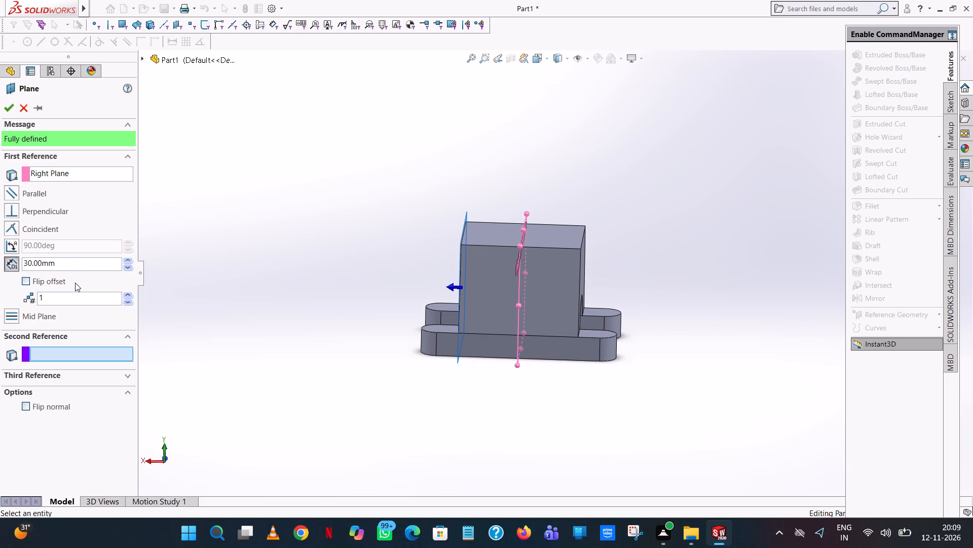
{"action": "double_click", "coordinate": [65, 265]}
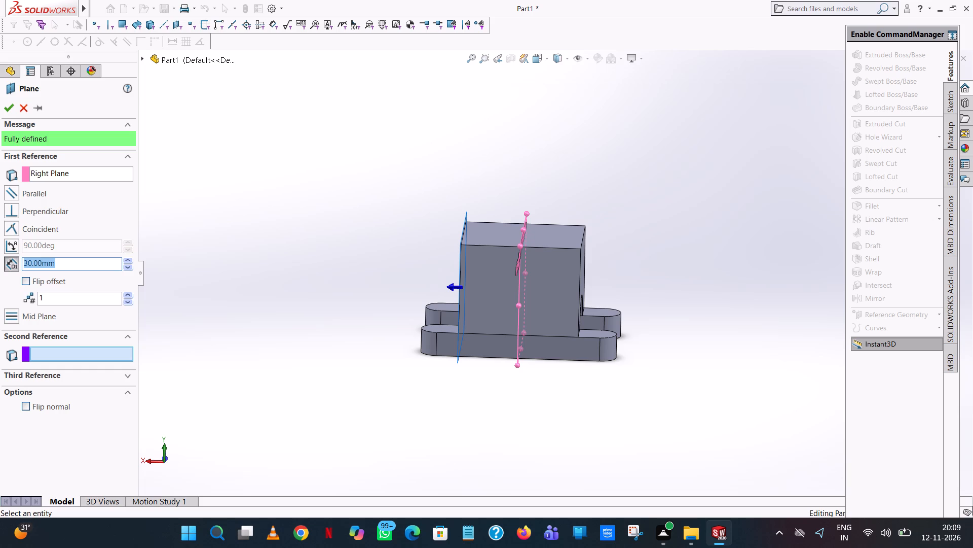
{"action": "type", "text": "98/2"}
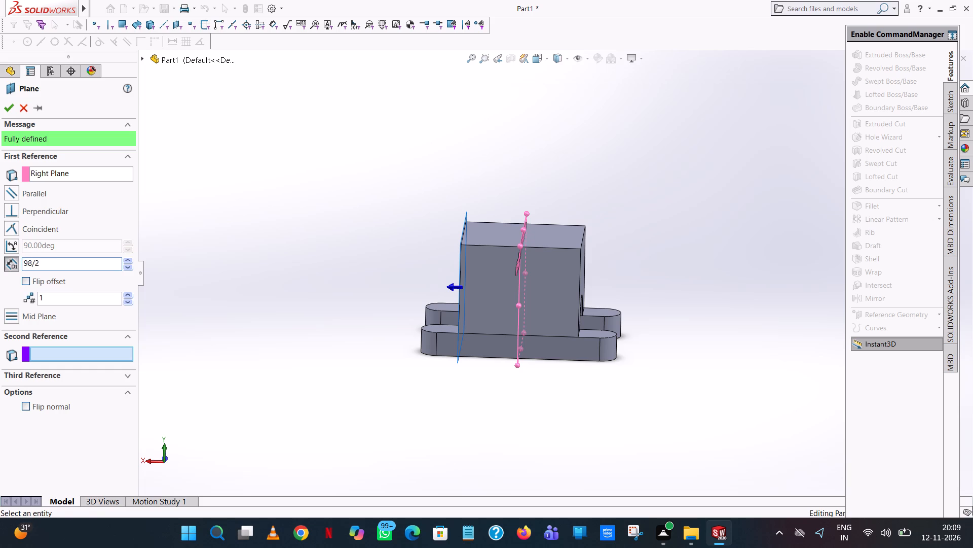
{"action": "key", "text": "Return"}
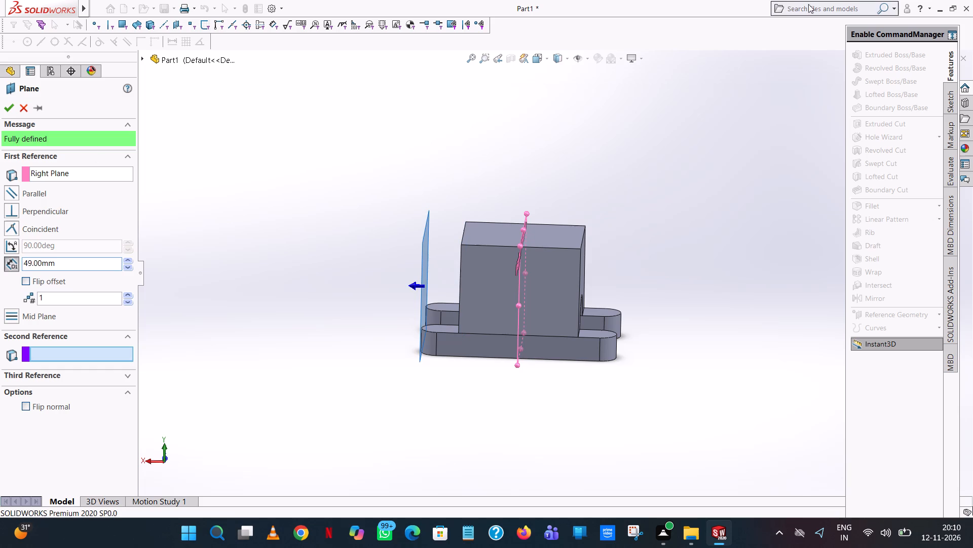
{"action": "scroll", "coordinate": [494, 323], "scroll_direction": "down", "scroll_amount": 7}
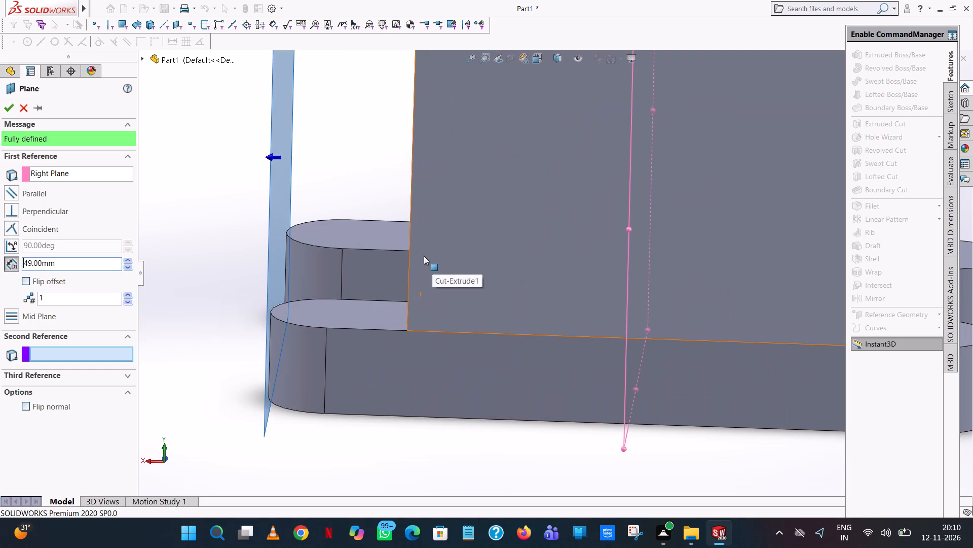
{"action": "middle_click_drag", "start_coordinate": [427, 230], "coordinate": [432, 204]}
{"action": "scroll", "coordinate": [432, 204], "scroll_direction": "down", "scroll_amount": 1}
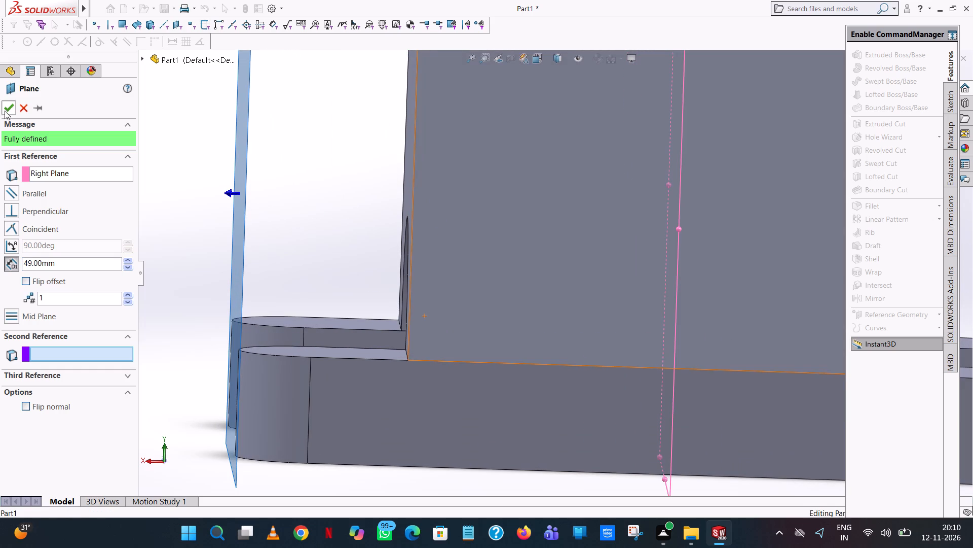
{"action": "left_click", "coordinate": [6, 102]}
Stretch the new offset plane's upper border well above the top of the block.
{"action": "scroll", "coordinate": [266, 179], "scroll_direction": "up", "scroll_amount": 8}
{"action": "scroll", "coordinate": [422, 219], "scroll_direction": "up", "scroll_amount": 1}
{"action": "middle_click_drag", "start_coordinate": [422, 219], "coordinate": [443, 191]}
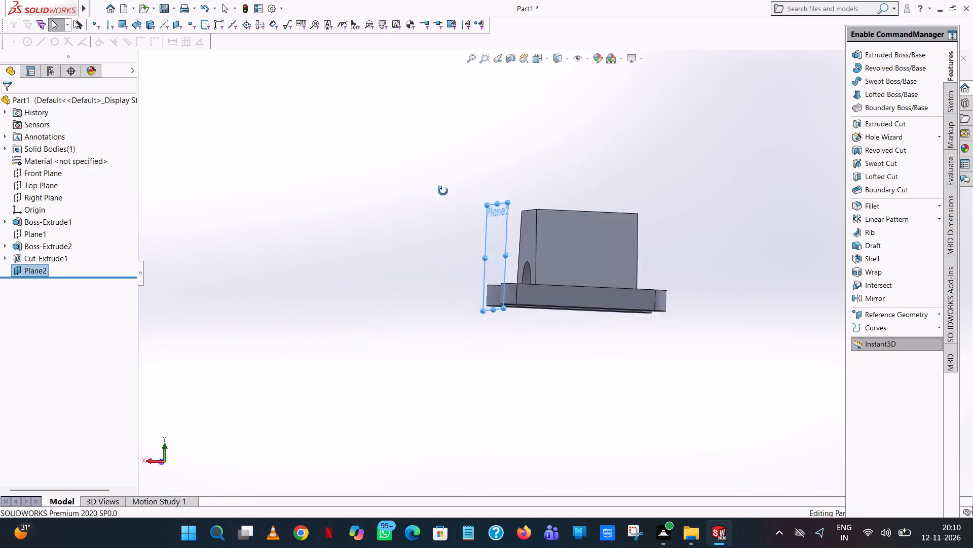
{"action": "scroll", "coordinate": [443, 191], "scroll_direction": "up", "scroll_amount": 1}
{"action": "middle_click_drag", "start_coordinate": [443, 191], "coordinate": [534, 271]}
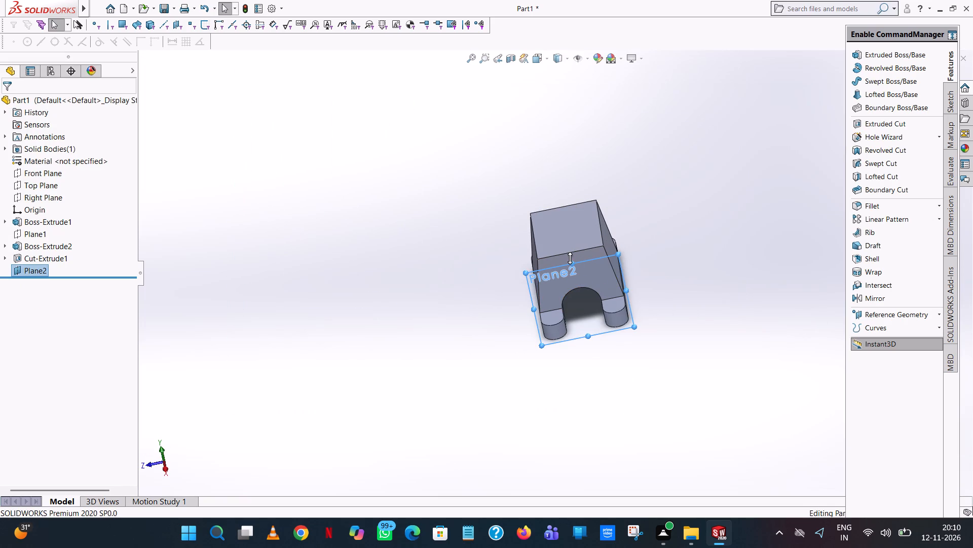
{"action": "left_click_drag", "start_coordinate": [571, 261], "coordinate": [558, 90]}
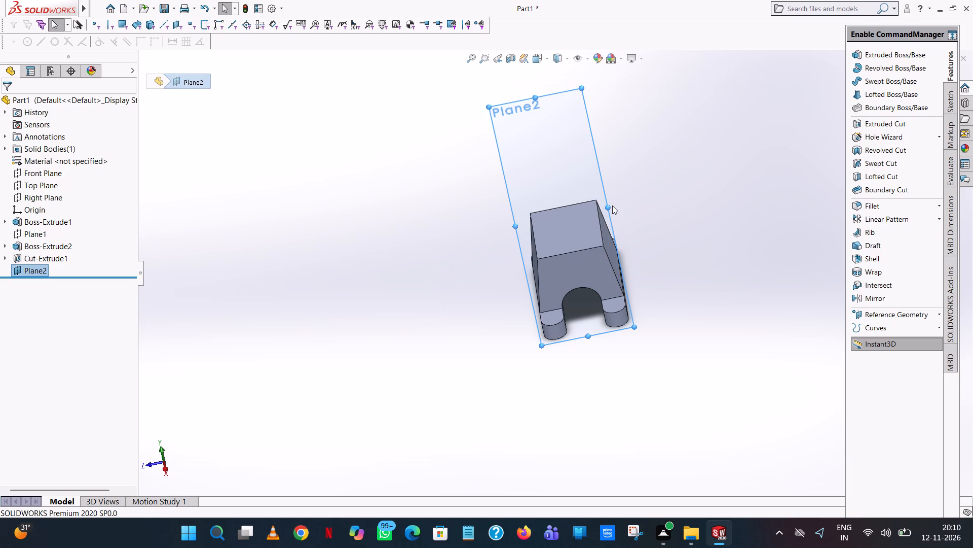
{"action": "left_click", "coordinate": [612, 205]}
Sketch a vertical line about 82 mm long on the offset plane, upward from the midpoint of the block's top edge.
{"action": "left_click", "coordinate": [26, 268]}
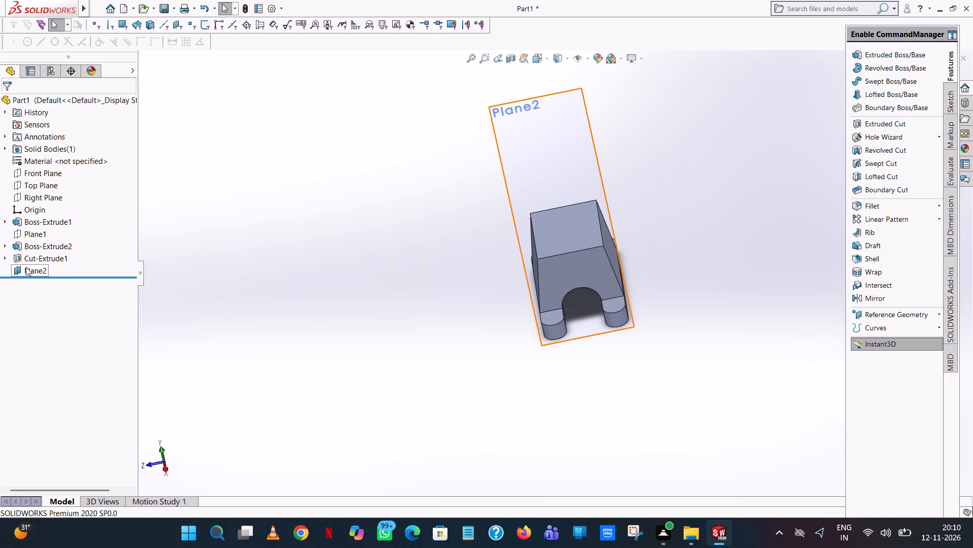
{"action": "left_click", "coordinate": [34, 254]}
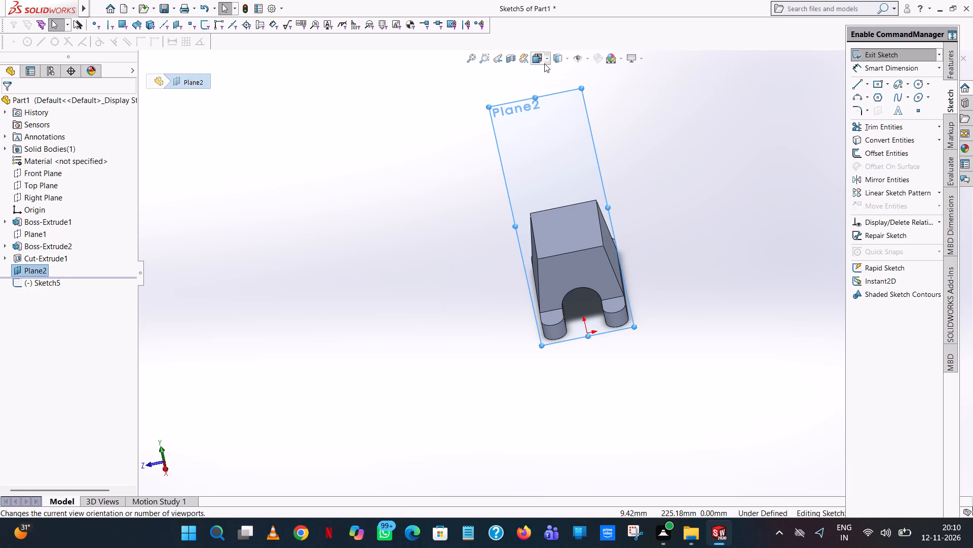
{"action": "left_click", "coordinate": [549, 60]}
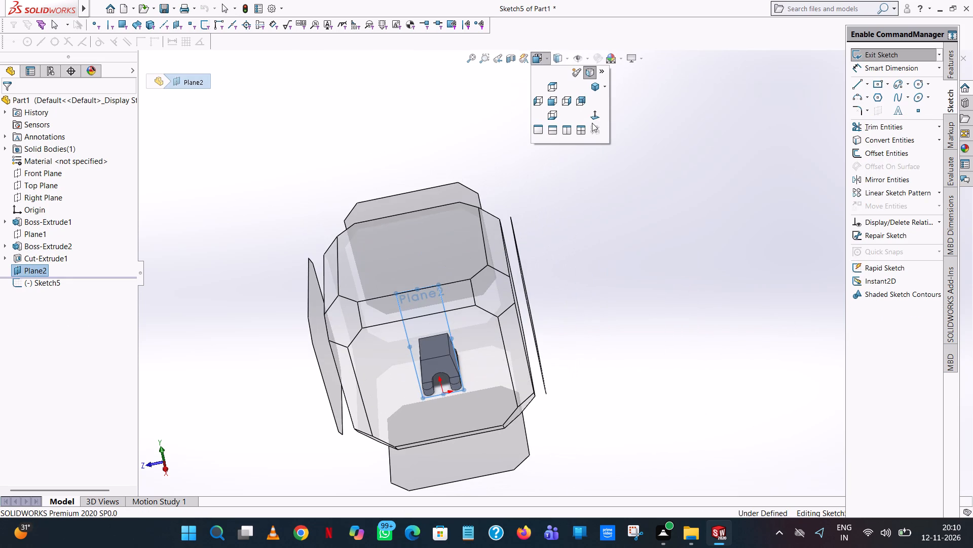
{"action": "left_click", "coordinate": [592, 119]}
{"action": "left_click", "coordinate": [855, 85]}
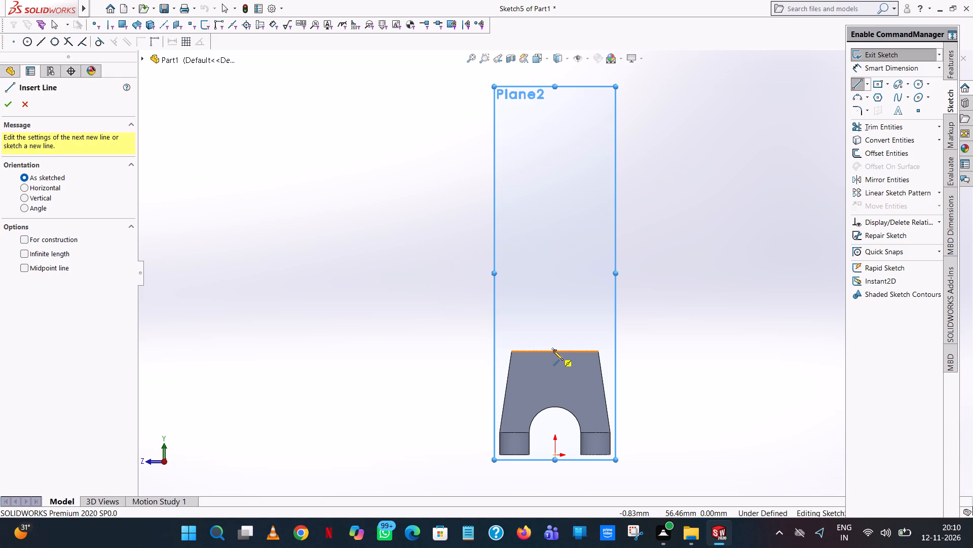
{"action": "left_click", "coordinate": [553, 351]}
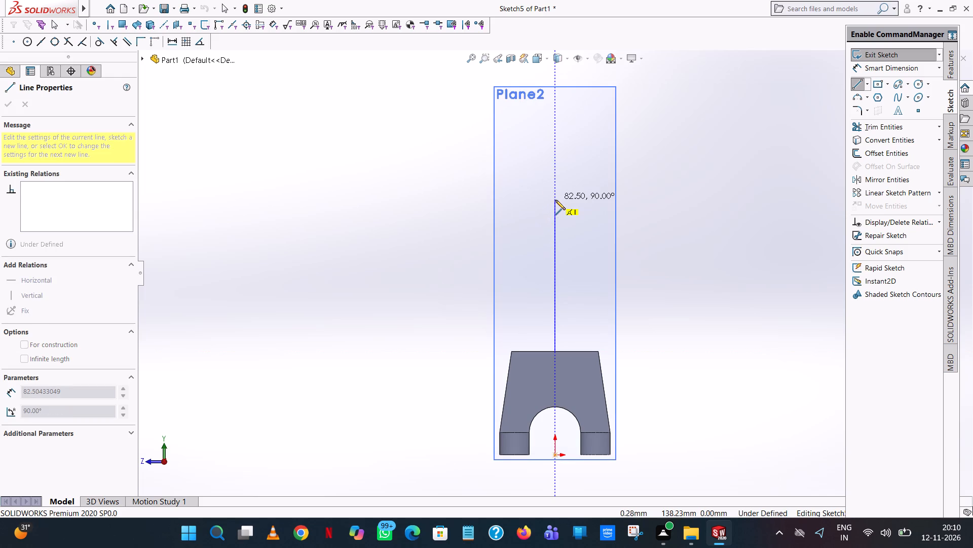
{"action": "left_click", "coordinate": [555, 200]}
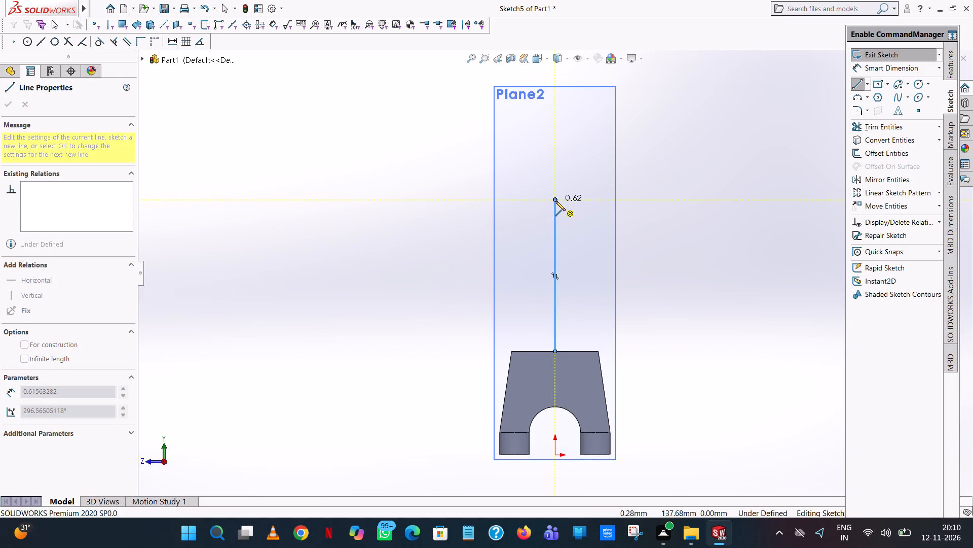
{"action": "right_click", "coordinate": [555, 201]}
{"action": "left_click", "coordinate": [600, 213]}
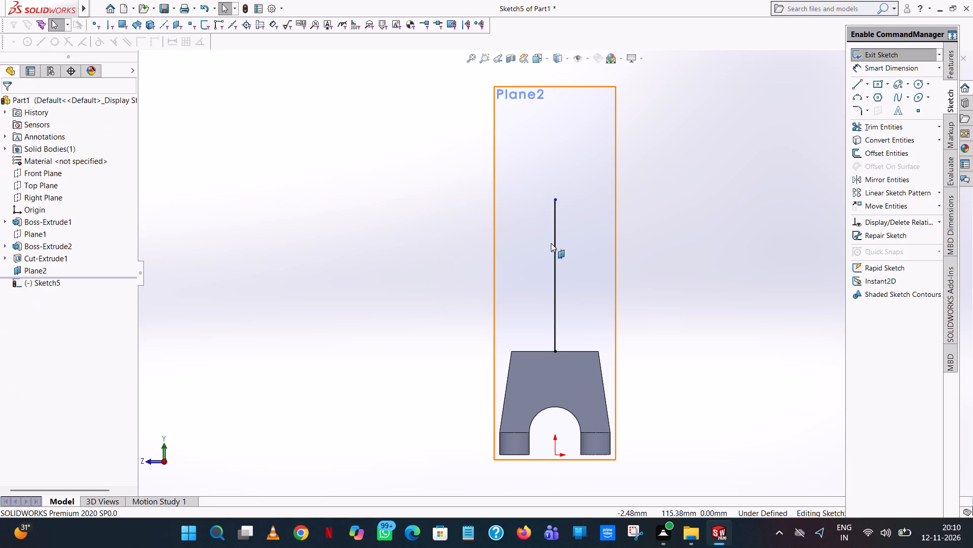
Set the vertical line's length to 26 mm.
{"action": "left_click", "coordinate": [554, 246]}
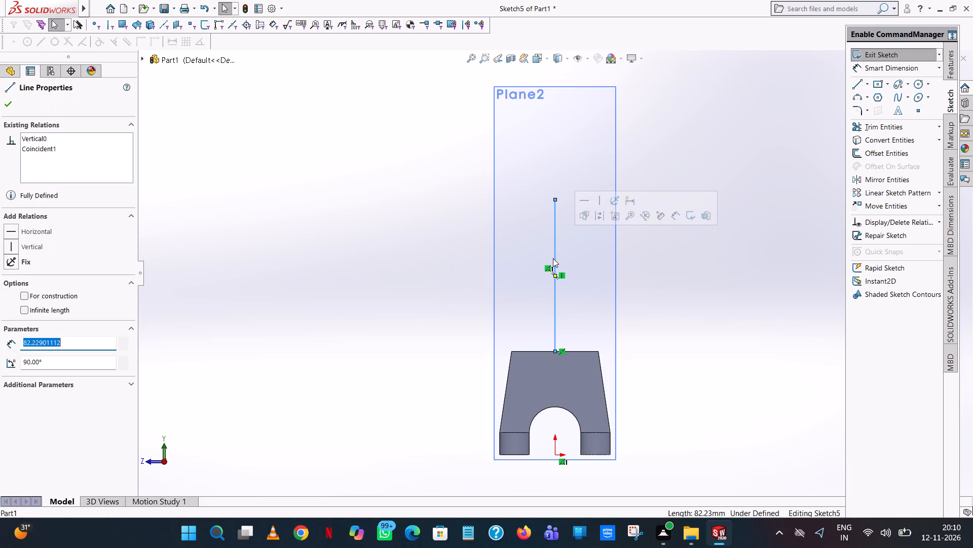
{"action": "type", "text": "26"}
{"action": "key", "text": "Return"}
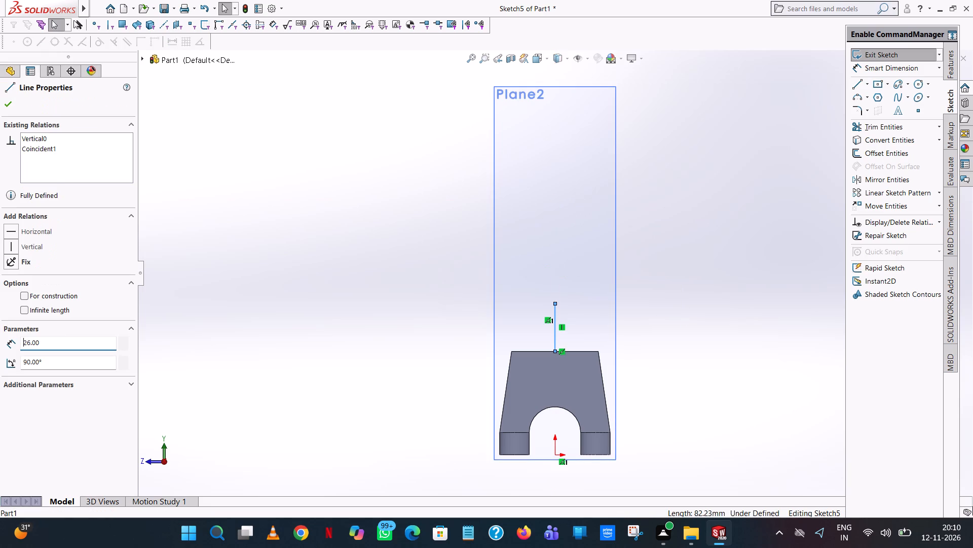
{"action": "right_click", "coordinate": [553, 258]}
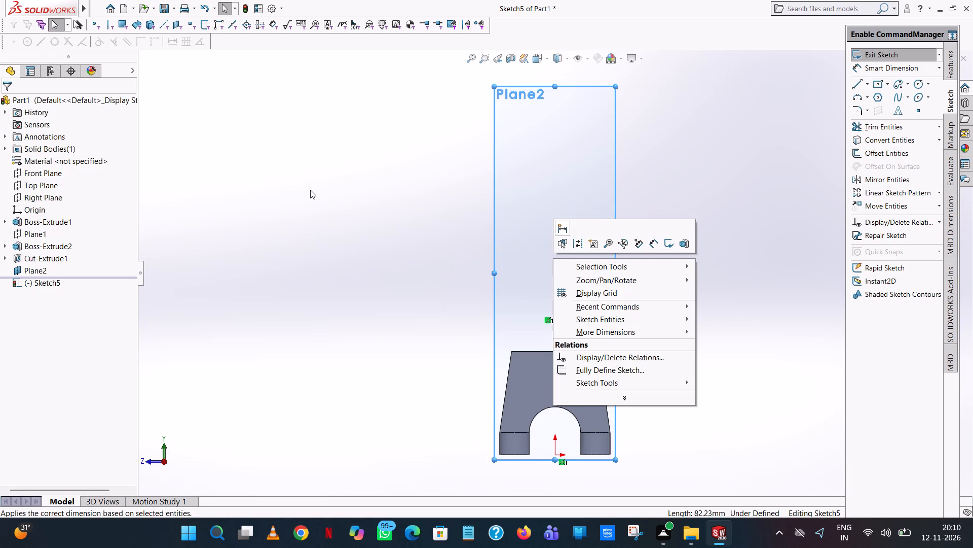
{"action": "left_click", "coordinate": [310, 190]}
Sketch a circle with a 10 mm radius centred on the vertical line's upper end.
{"action": "scroll", "coordinate": [556, 295], "scroll_direction": "down", "scroll_amount": 3}
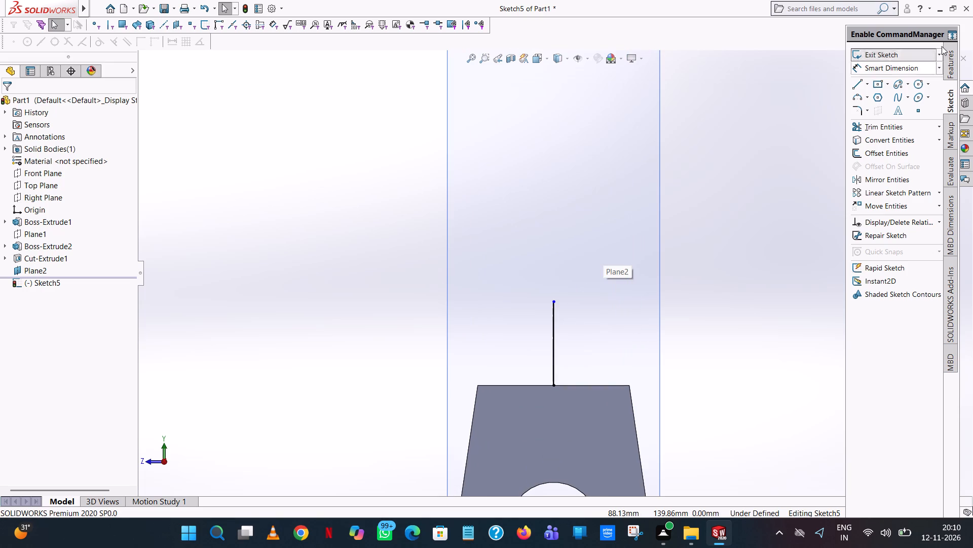
{"action": "left_click", "coordinate": [919, 83]}
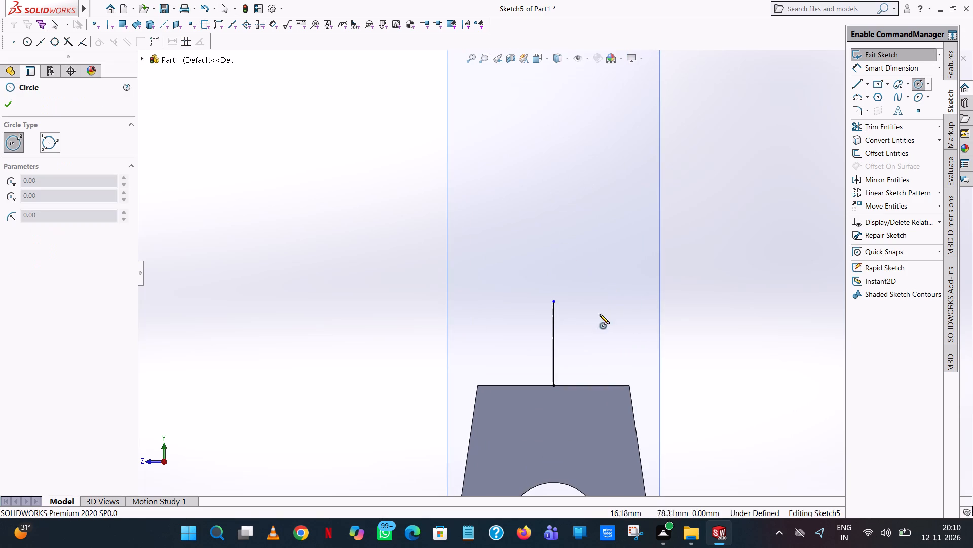
{"action": "left_click", "coordinate": [552, 303]}
{"action": "left_click", "coordinate": [550, 334]}
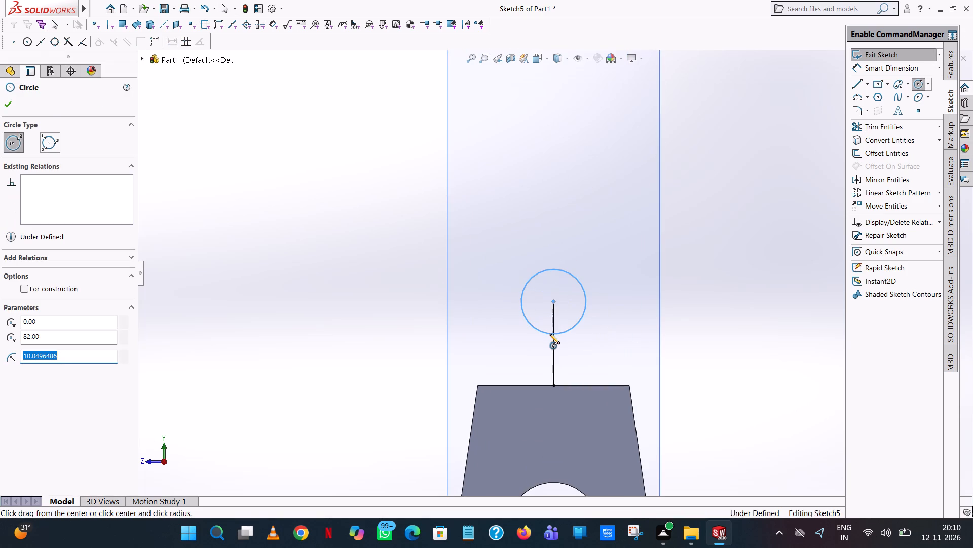
{"action": "type", "text": "10"}
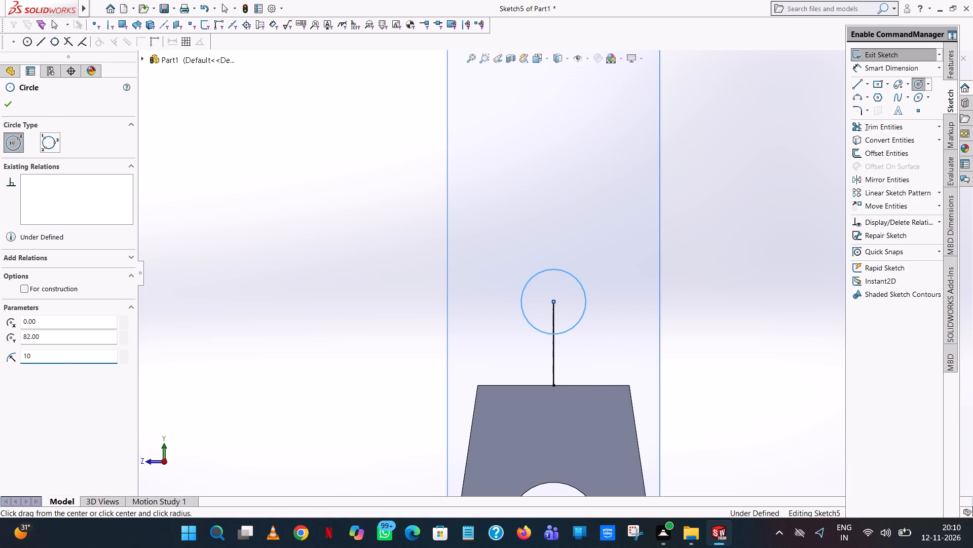
{"action": "key", "text": "Return"}
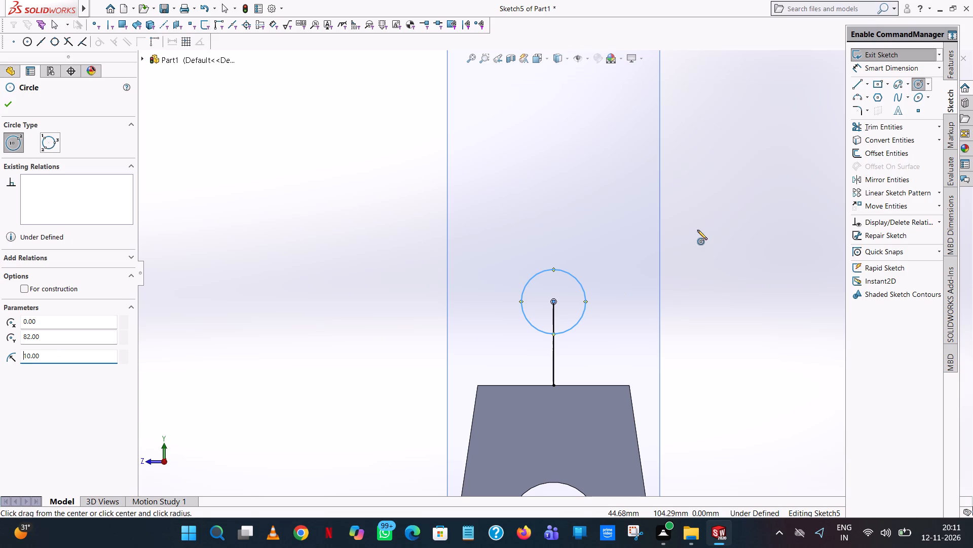
{"action": "right_click", "coordinate": [697, 229]}
{"action": "left_click", "coordinate": [715, 236]}
{"action": "left_click", "coordinate": [708, 226]}
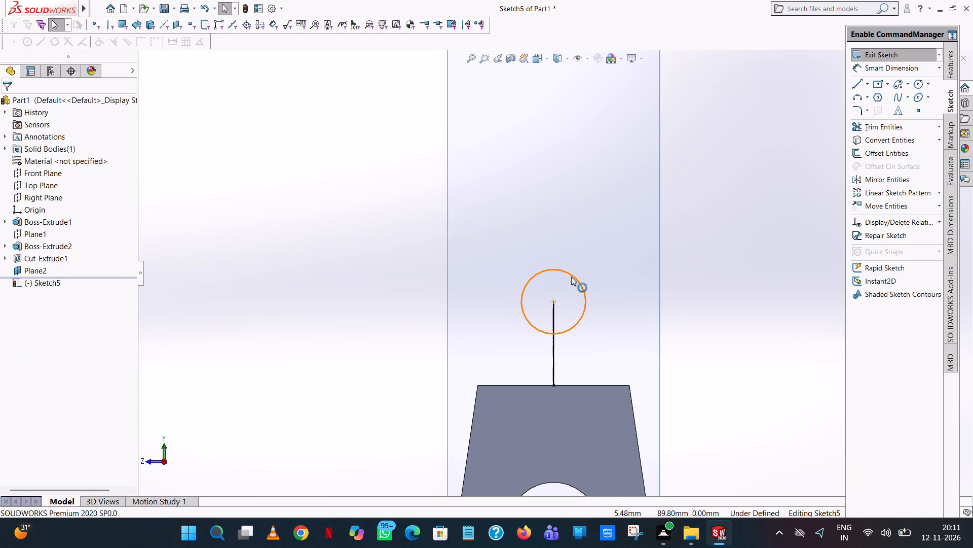
{"action": "left_click", "coordinate": [571, 277]}
{"action": "left_click", "coordinate": [752, 123]}
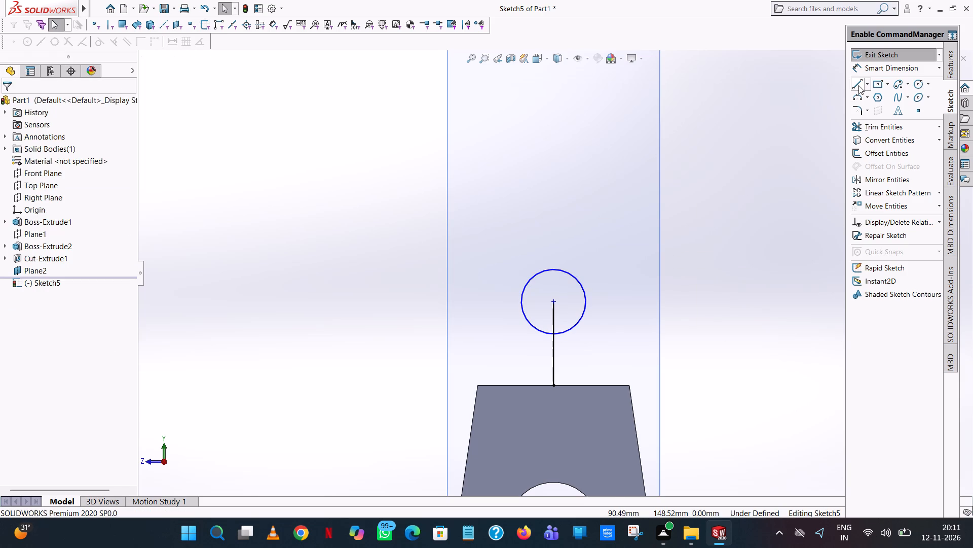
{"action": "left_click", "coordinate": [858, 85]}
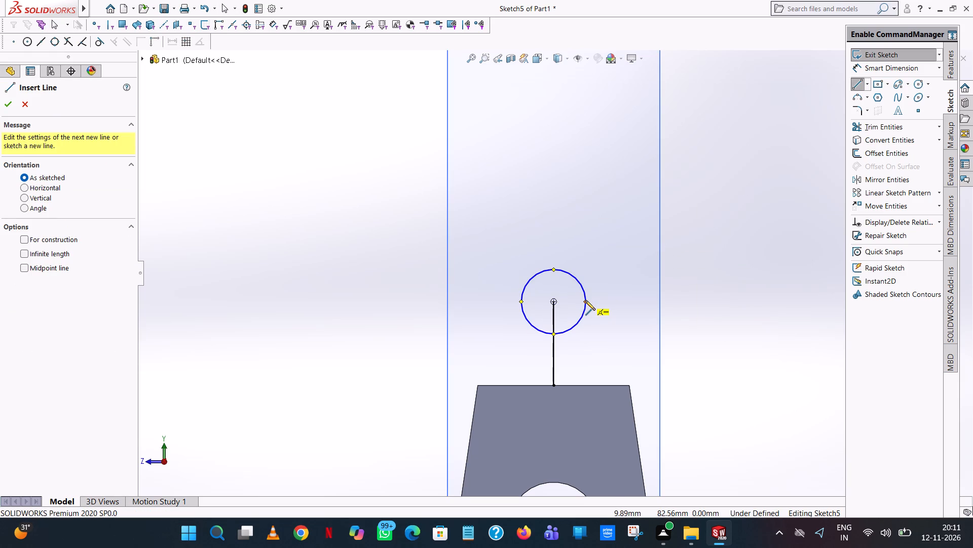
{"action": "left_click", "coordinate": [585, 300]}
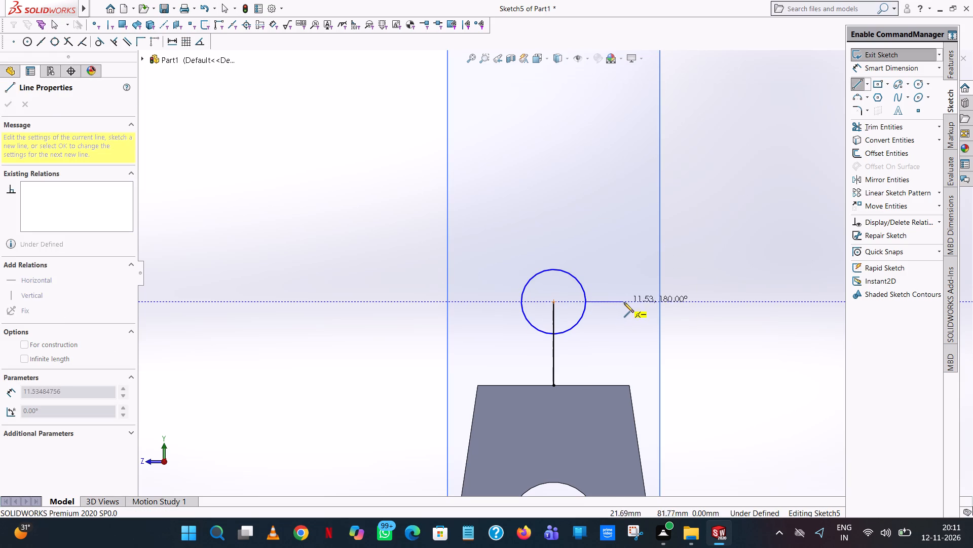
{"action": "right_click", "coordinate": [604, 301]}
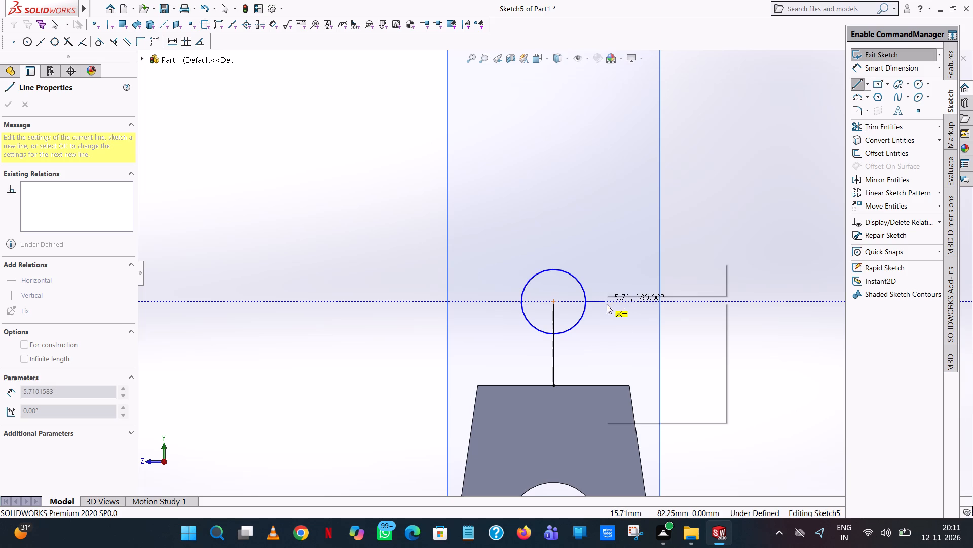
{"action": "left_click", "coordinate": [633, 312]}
Sketch a 20 mm horizontal line from the circle's centre to the right, continuing down to the block's right top corner.
{"action": "left_click", "coordinate": [858, 83]}
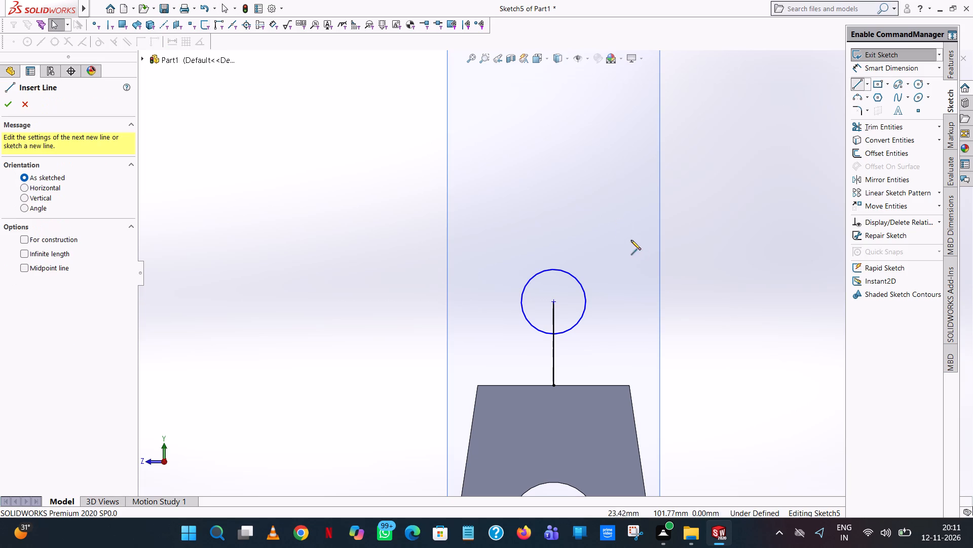
{"action": "left_click", "coordinate": [556, 301]}
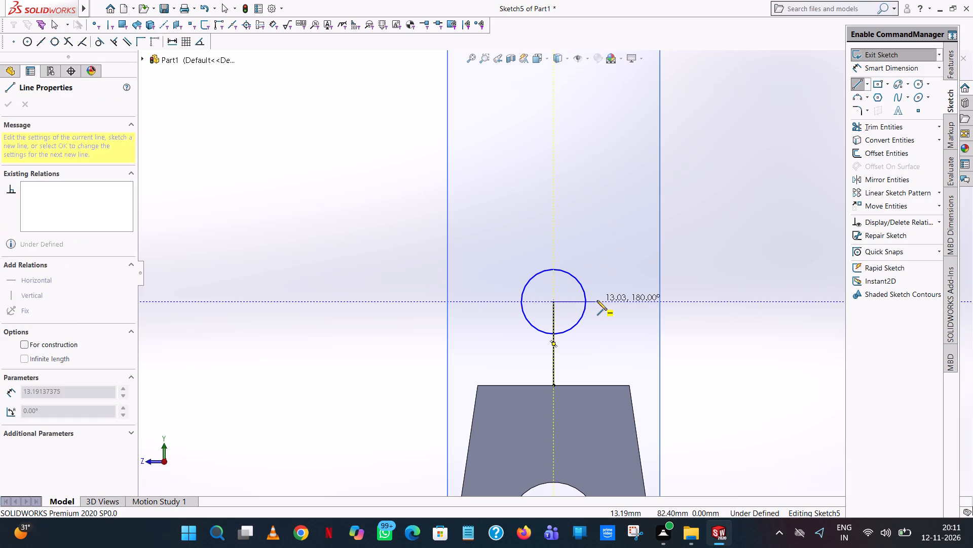
{"action": "left_click", "coordinate": [599, 300]}
{"action": "type", "text": "20"}
{"action": "key", "text": "Return"}
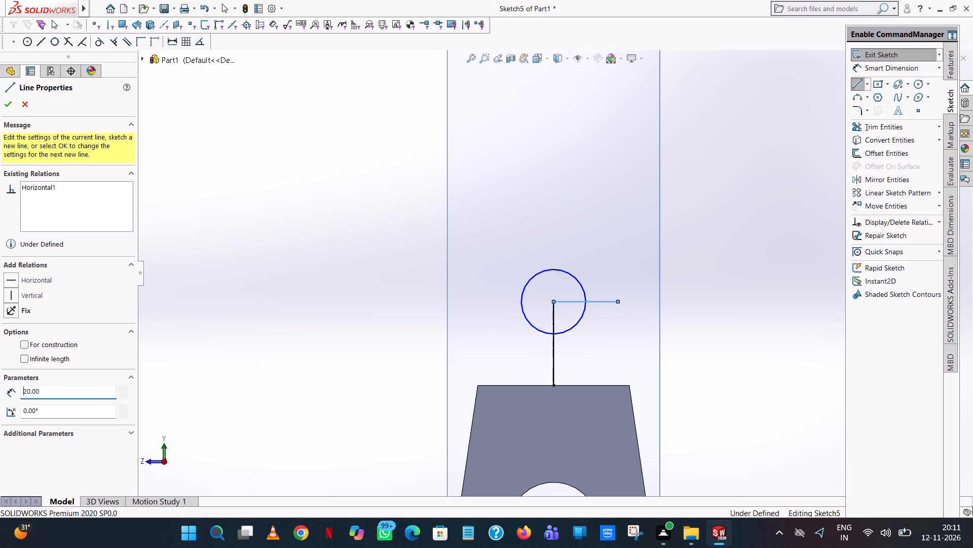
{"action": "left_click", "coordinate": [628, 385]}
{"action": "right_click", "coordinate": [628, 385]}
{"action": "left_click", "coordinate": [648, 391]}
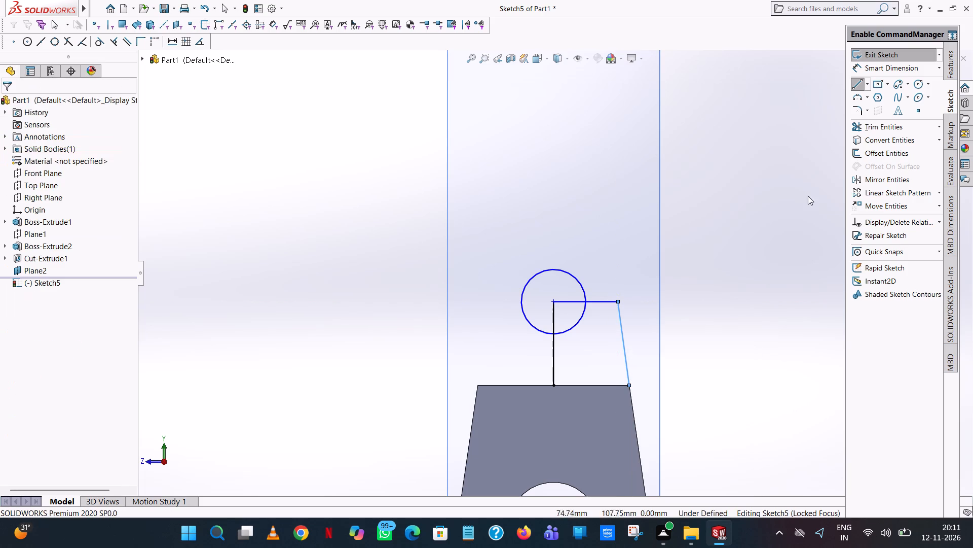
Sketch a 20 mm horizontal line leftward from the circle's centre, continuing to the block's left top corner and along its top edge.
{"action": "left_click", "coordinate": [859, 82]}
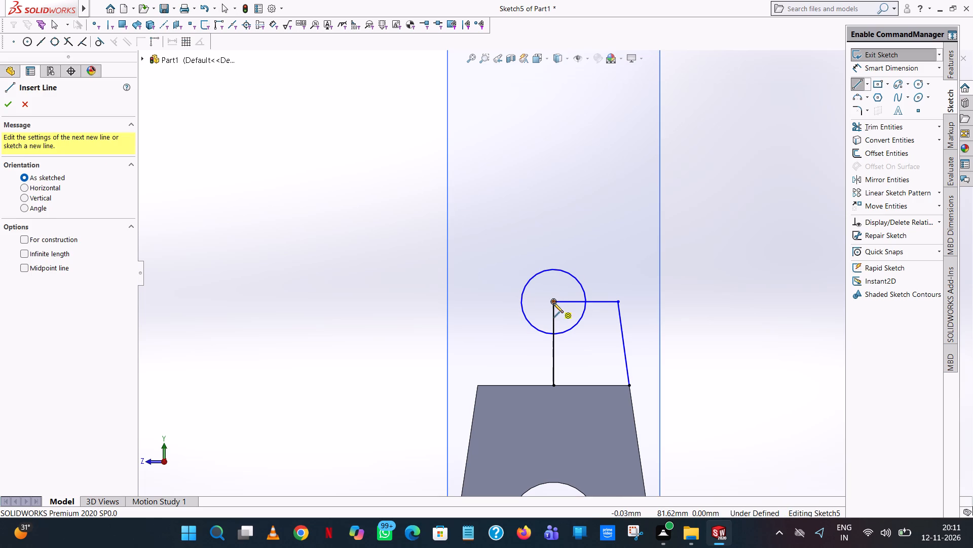
{"action": "left_click", "coordinate": [553, 303]}
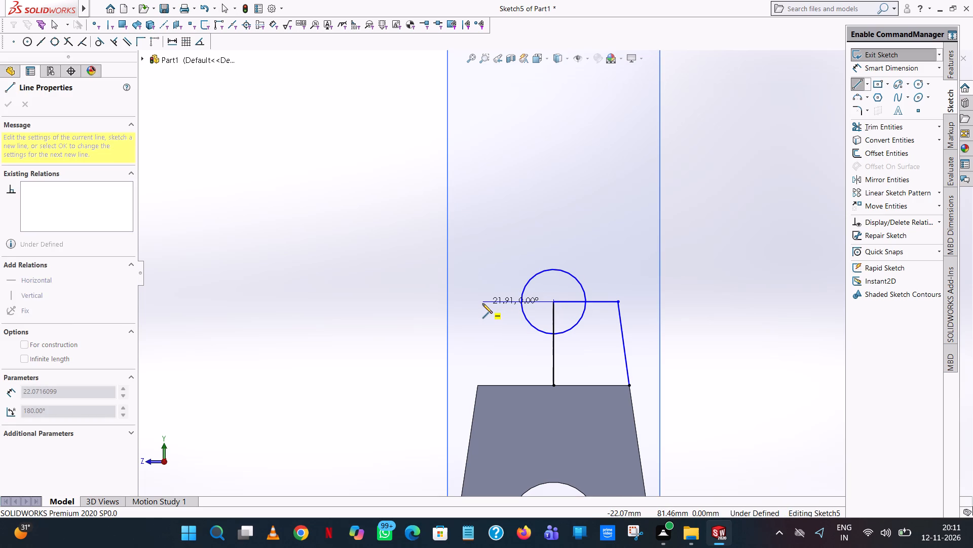
{"action": "left_click", "coordinate": [482, 303]}
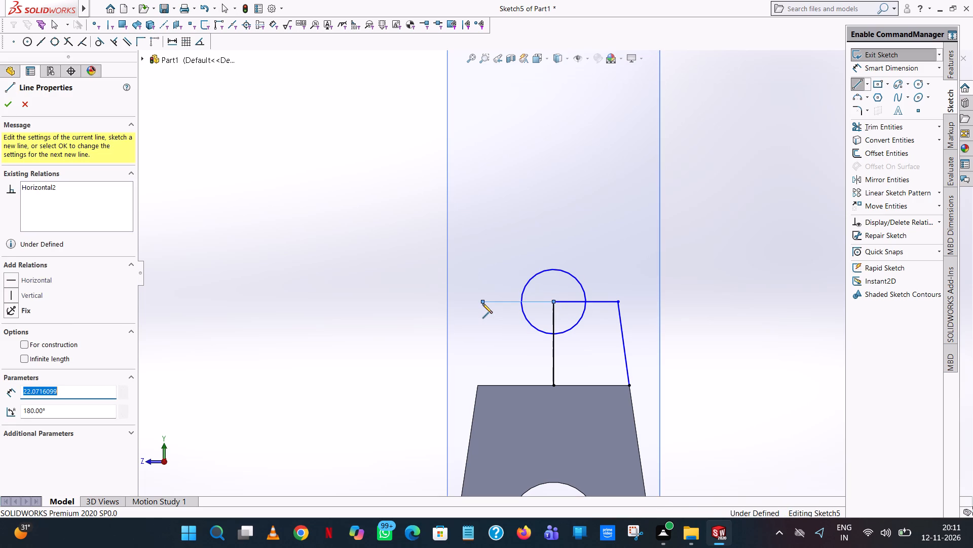
{"action": "type", "text": "20"}
{"action": "key", "text": "Return"}
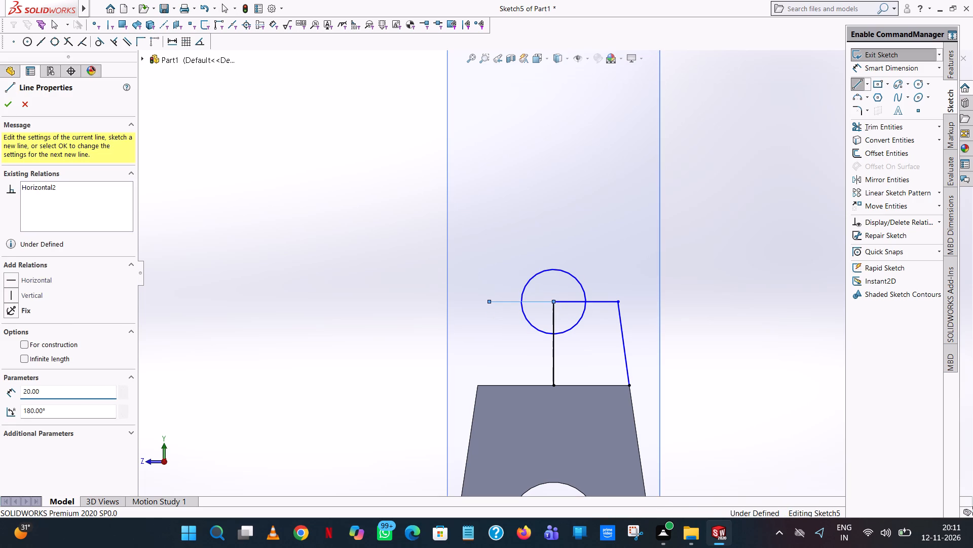
{"action": "left_click", "coordinate": [476, 386]}
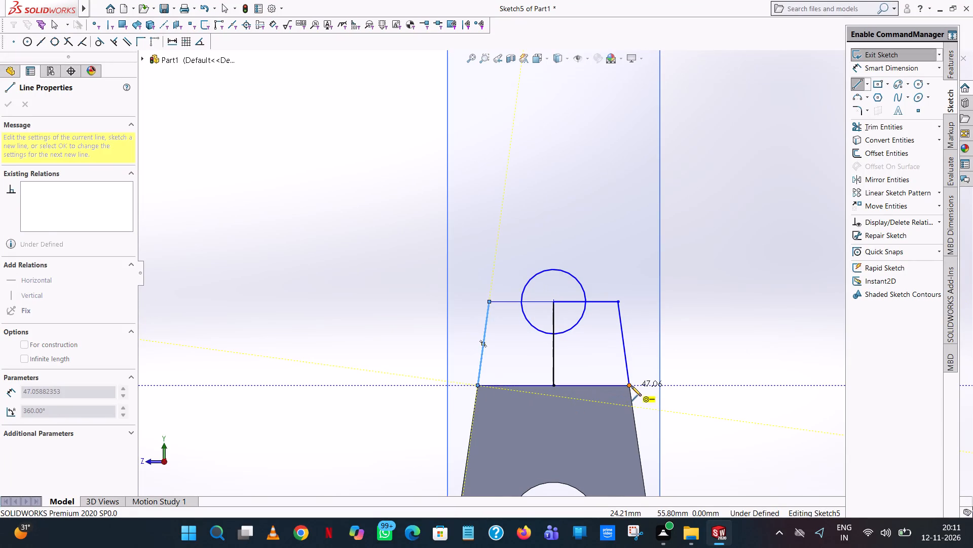
{"action": "left_click", "coordinate": [631, 386]}
{"action": "right_click", "coordinate": [631, 386]}
{"action": "left_click", "coordinate": [653, 395]}
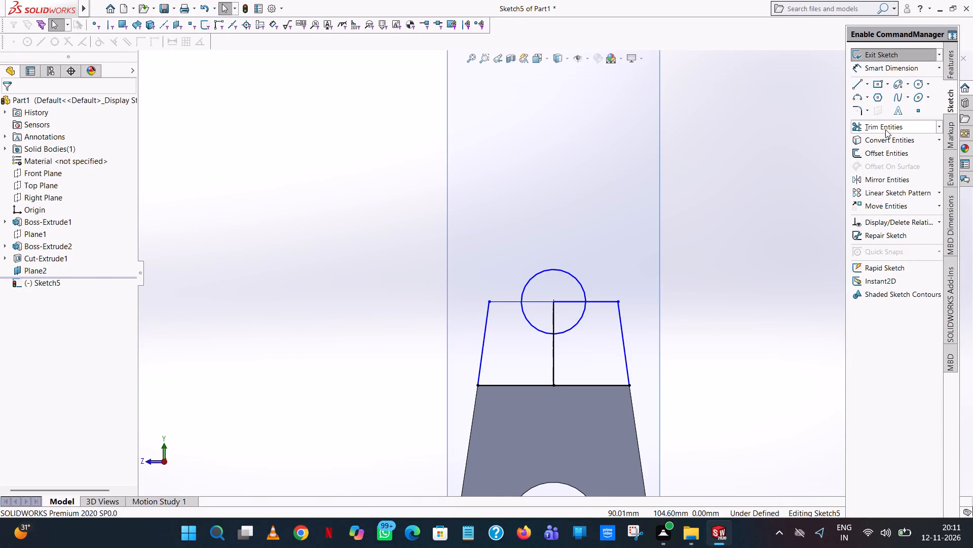
Trim away the circle's upper half, the horizontal lines inside it and the whole vertical centre line.
{"action": "left_click", "coordinate": [885, 129]}
{"action": "left_click", "coordinate": [547, 272]}
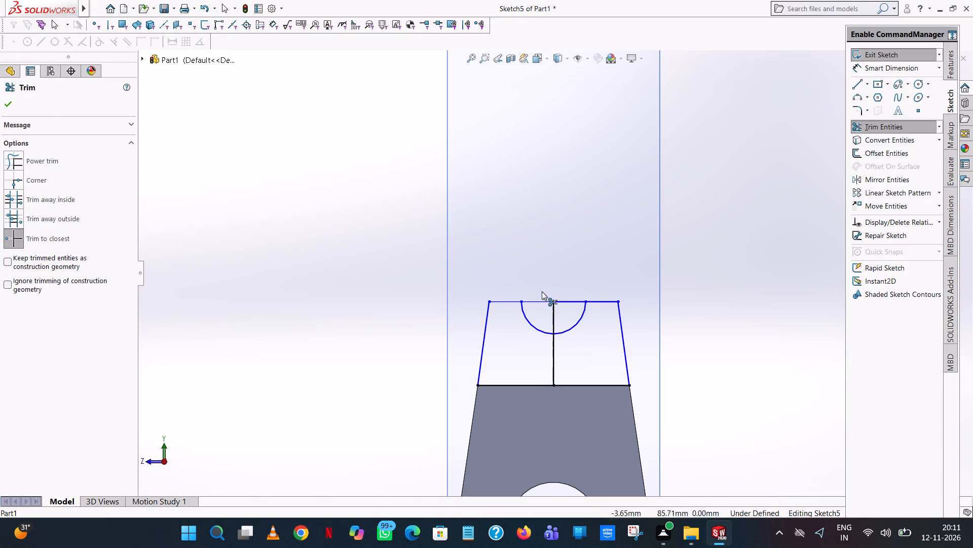
{"action": "left_click", "coordinate": [539, 301]}
{"action": "left_click", "coordinate": [564, 302]}
{"action": "left_click", "coordinate": [554, 307]}
{"action": "left_click", "coordinate": [553, 348]}
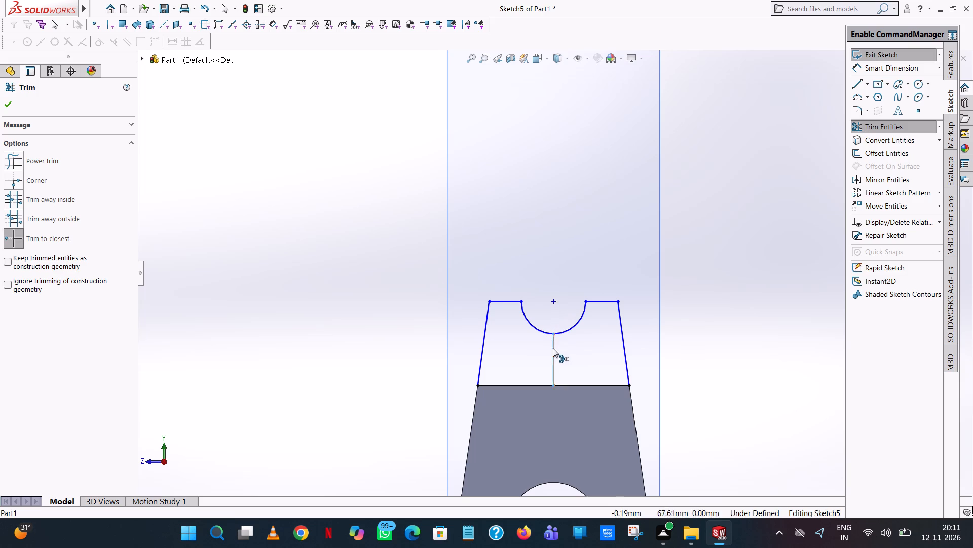
{"action": "left_click", "coordinate": [4, 101]}
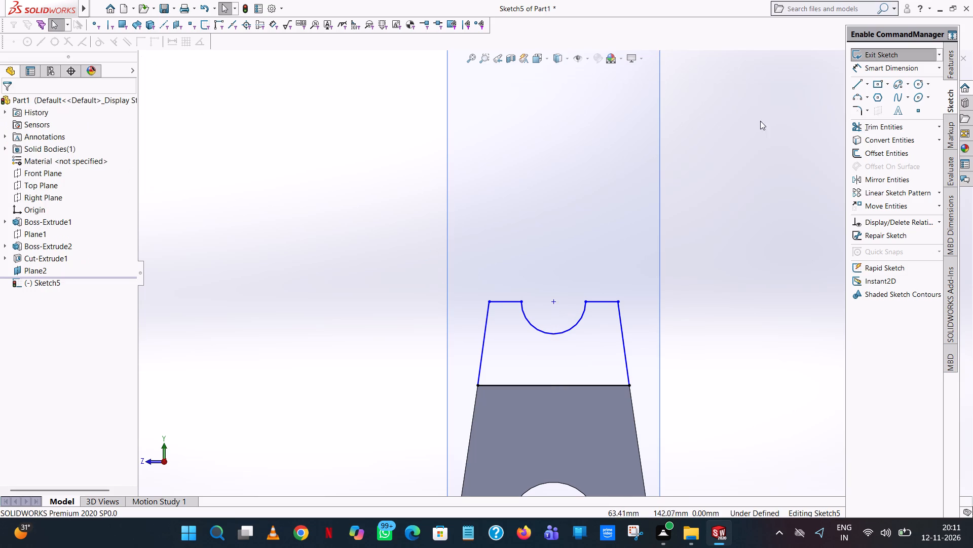
Dimension the vertical height of both slanted sides of the upper profile.
{"action": "left_click", "coordinate": [902, 70]}
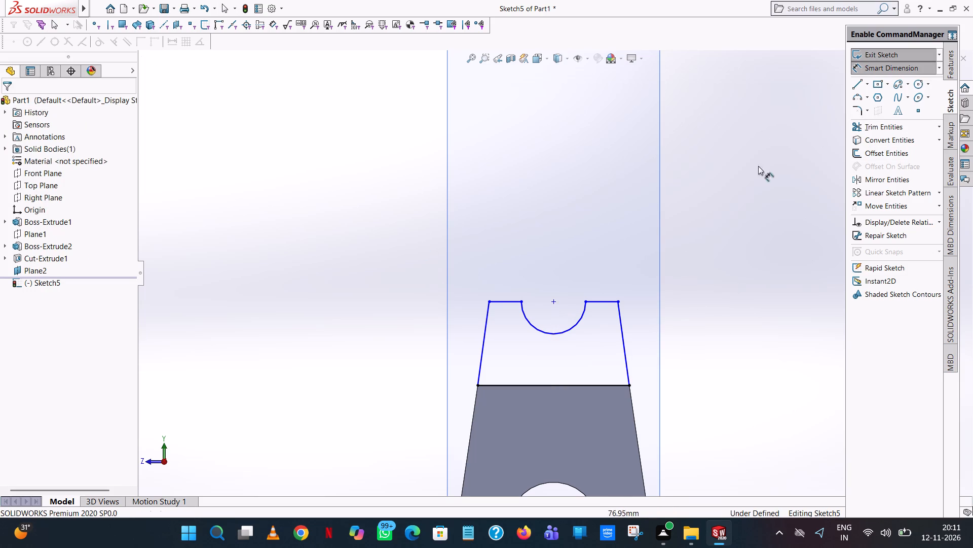
{"action": "left_click", "coordinate": [625, 355]}
{"action": "left_click", "coordinate": [739, 335]}
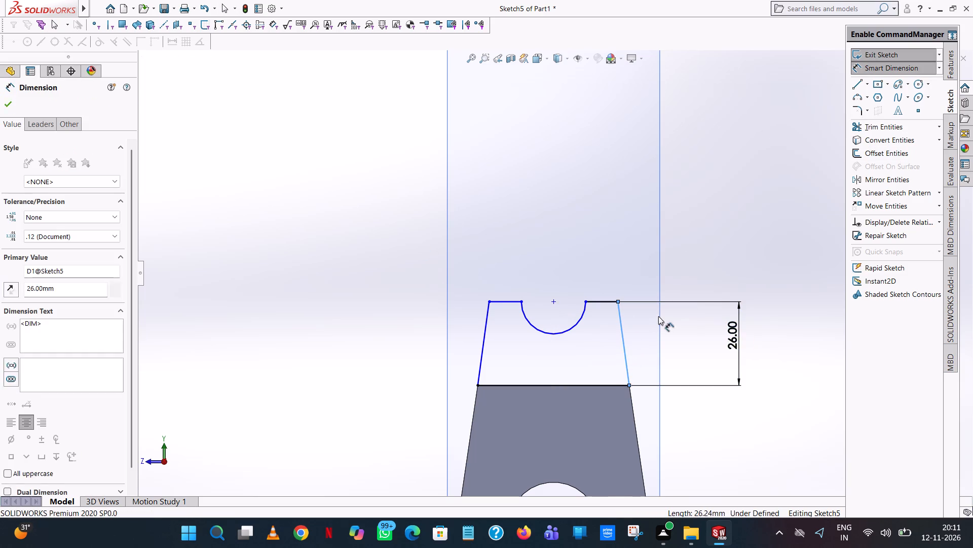
{"action": "left_click", "coordinate": [696, 313]}
{"action": "left_click", "coordinate": [776, 217]}
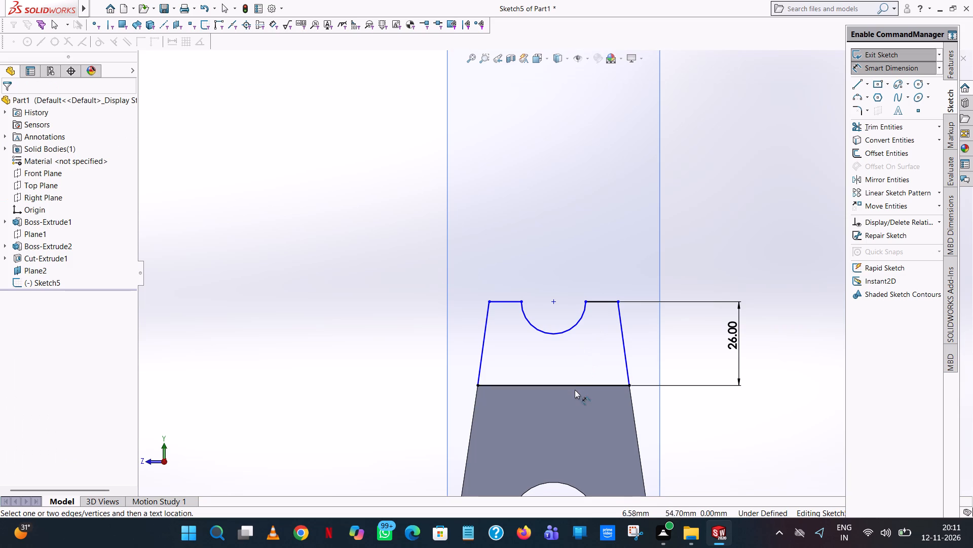
{"action": "left_click", "coordinate": [486, 335]}
{"action": "left_click", "coordinate": [343, 329]}
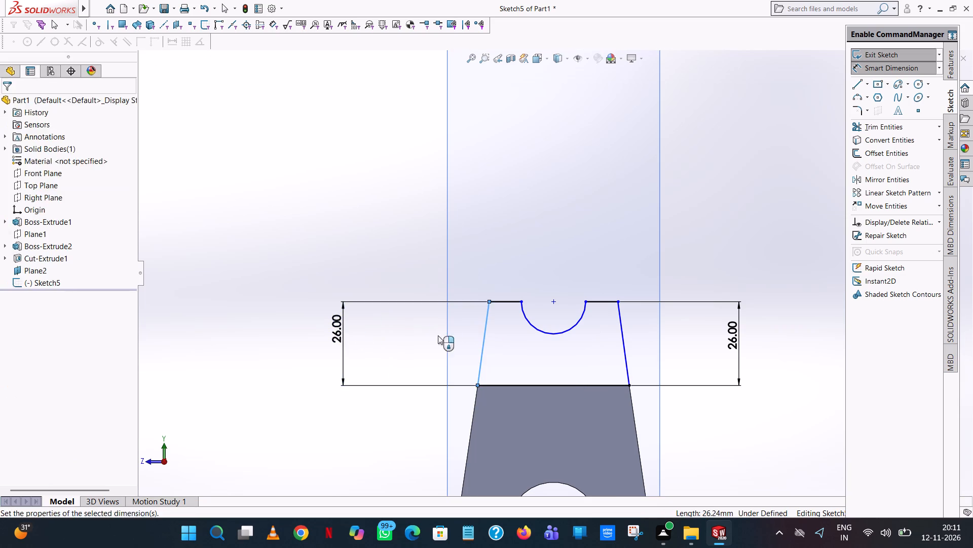
{"action": "left_click", "coordinate": [297, 313]}
{"action": "left_click", "coordinate": [341, 102]}
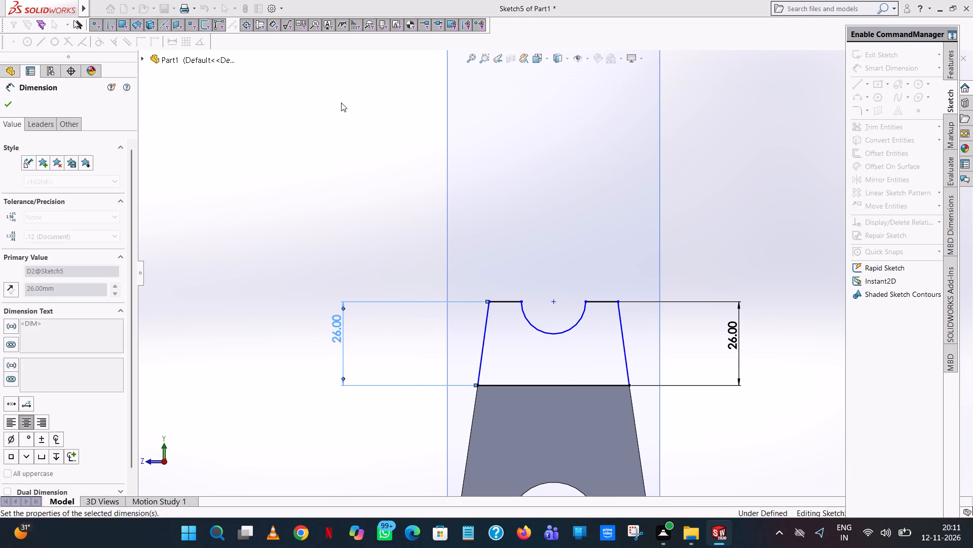
Dimension the radius of the semicircular cradle arc.
{"action": "left_click", "coordinate": [552, 337]}
{"action": "left_click", "coordinate": [584, 149]}
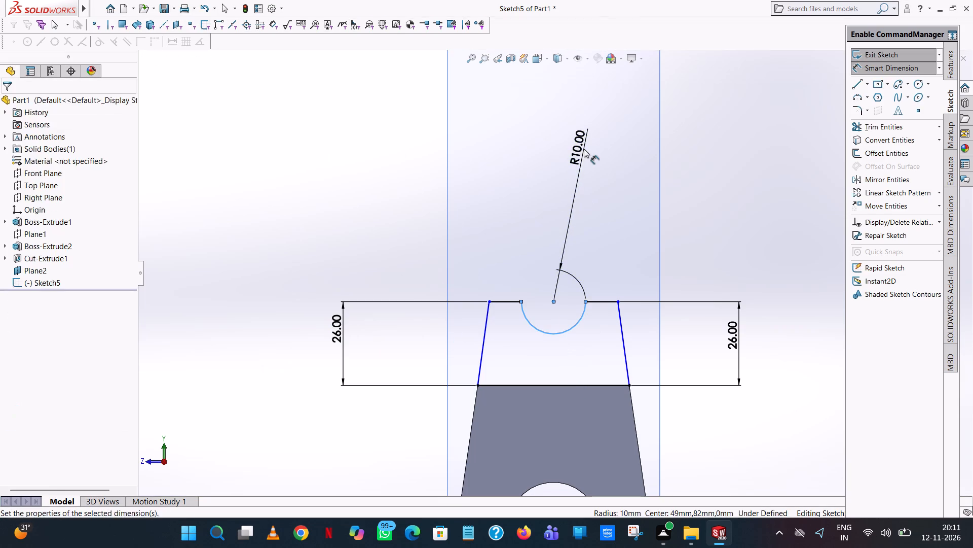
{"action": "left_click", "coordinate": [544, 130]}
{"action": "left_click", "coordinate": [391, 160]}
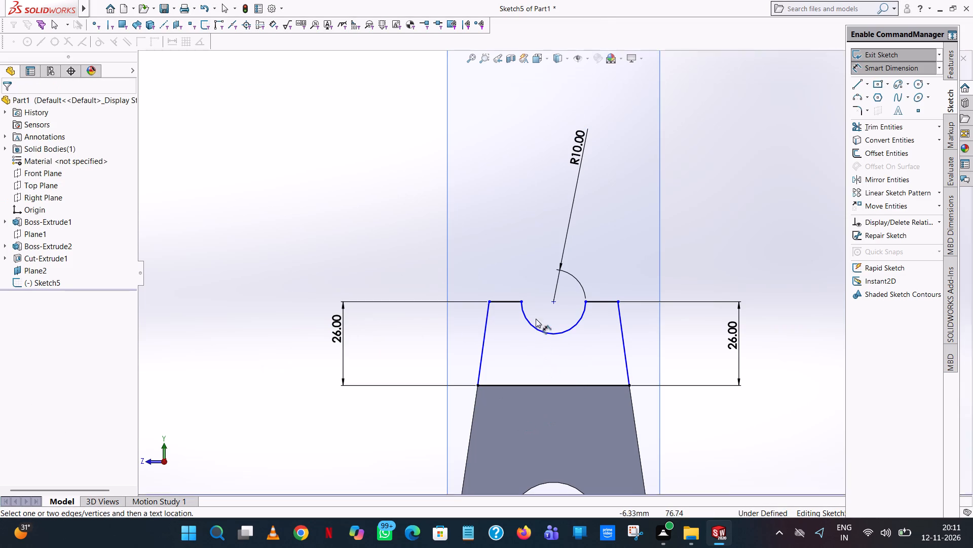
Dimension the vertical distance between the cradle arc's centre and the origin.
{"action": "left_click", "coordinate": [555, 300]}
{"action": "scroll", "coordinate": [537, 404], "scroll_direction": "up", "scroll_amount": 5}
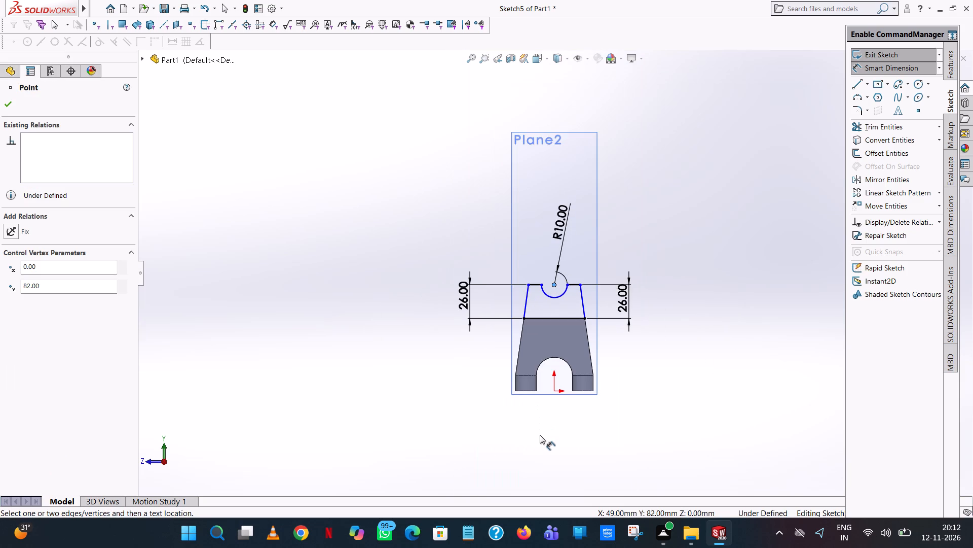
{"action": "left_click", "coordinate": [555, 390]}
{"action": "left_click", "coordinate": [388, 386]}
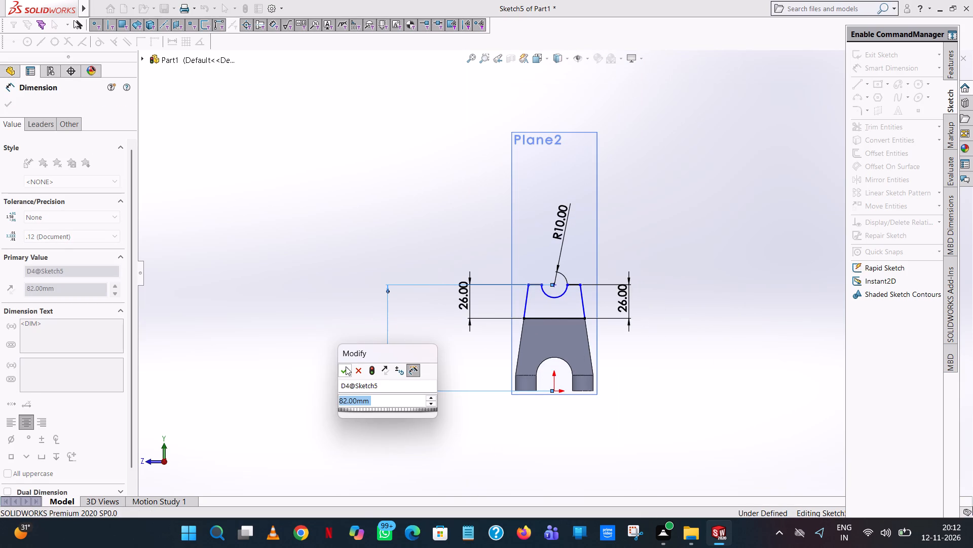
{"action": "left_click", "coordinate": [345, 367]}
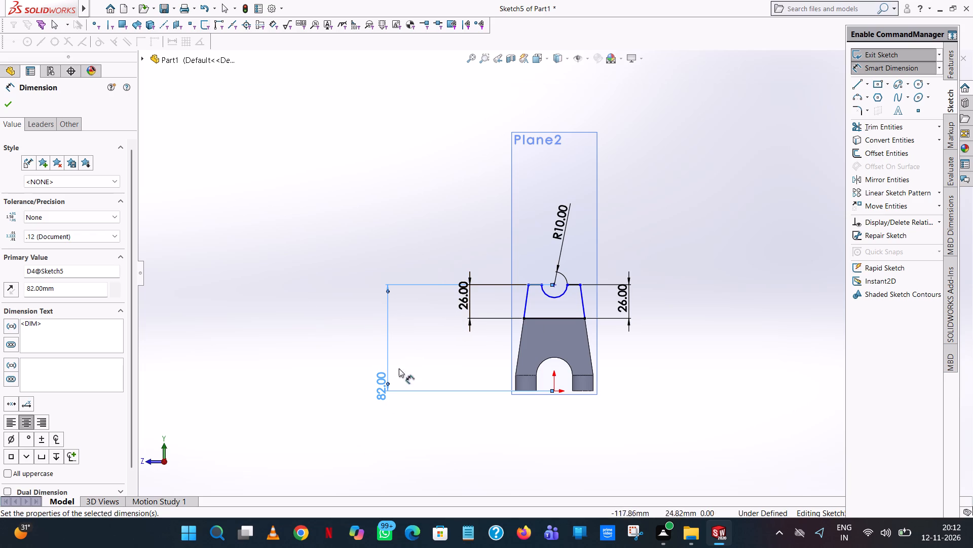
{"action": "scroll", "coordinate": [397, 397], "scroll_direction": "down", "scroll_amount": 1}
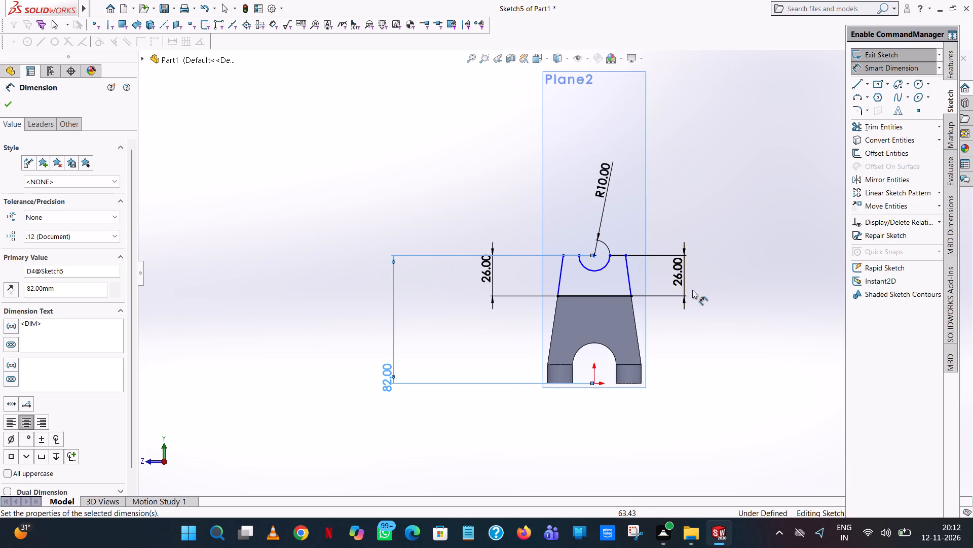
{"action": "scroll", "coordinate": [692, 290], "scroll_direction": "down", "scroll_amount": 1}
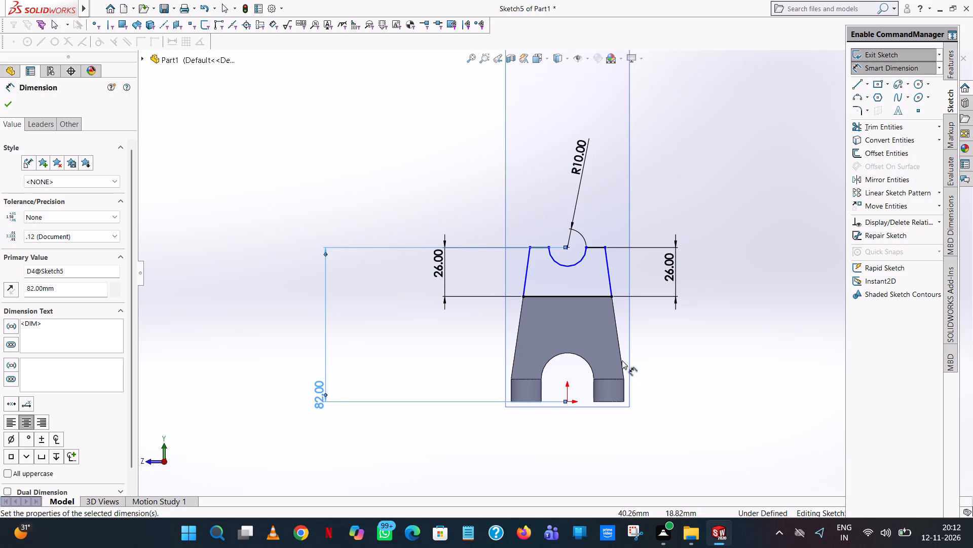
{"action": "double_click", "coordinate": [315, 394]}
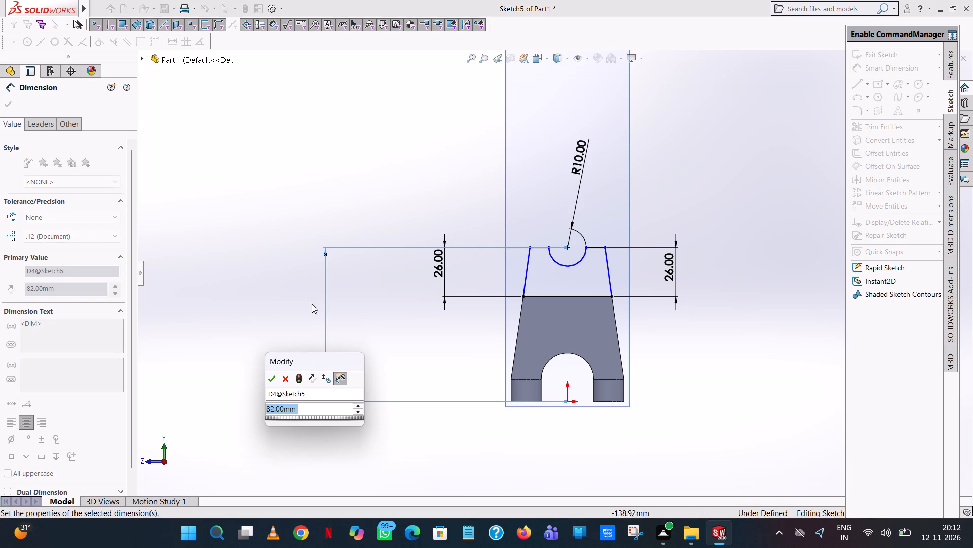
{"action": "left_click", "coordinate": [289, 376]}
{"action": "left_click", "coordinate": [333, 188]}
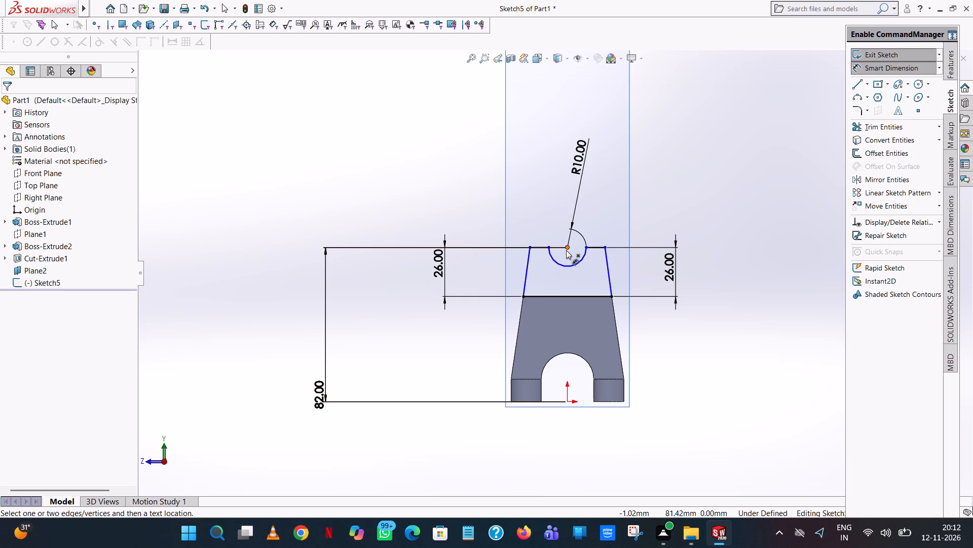
Add a Vertical relation between the cradle arc's centre and the origin.
{"action": "key", "text": "Escape"}
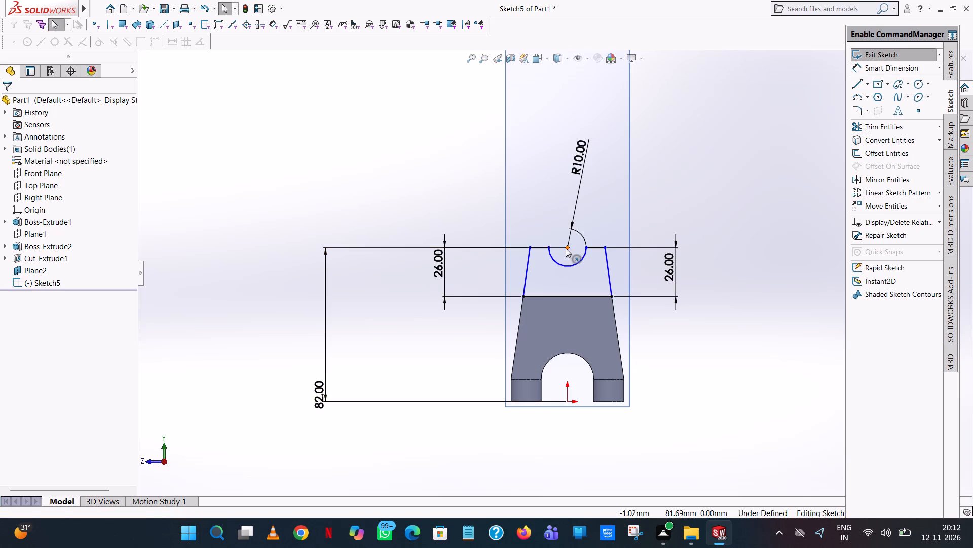
{"action": "left_click", "coordinate": [566, 248], "text": "ctrl"}
{"action": "left_click", "coordinate": [568, 400], "text": "ctrl"}
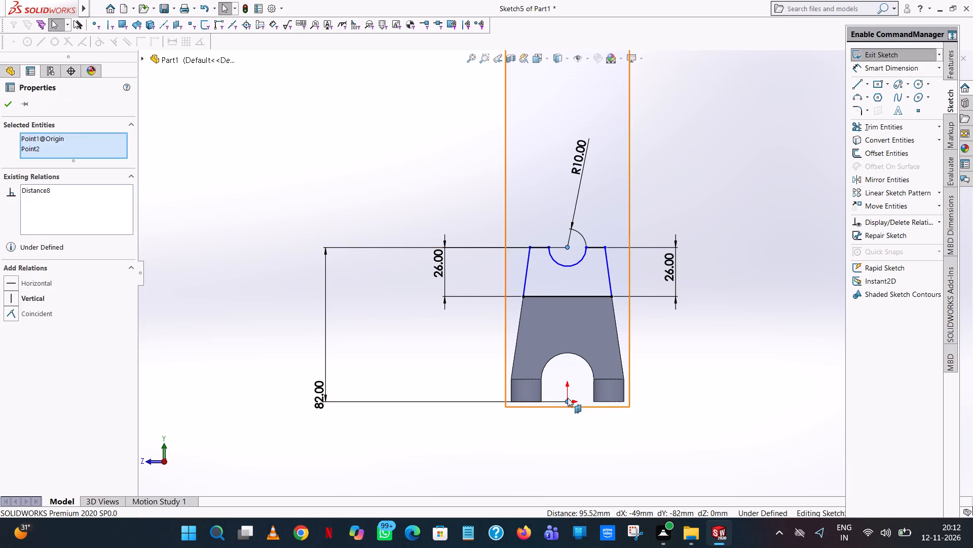
{"action": "left_click", "coordinate": [35, 297]}
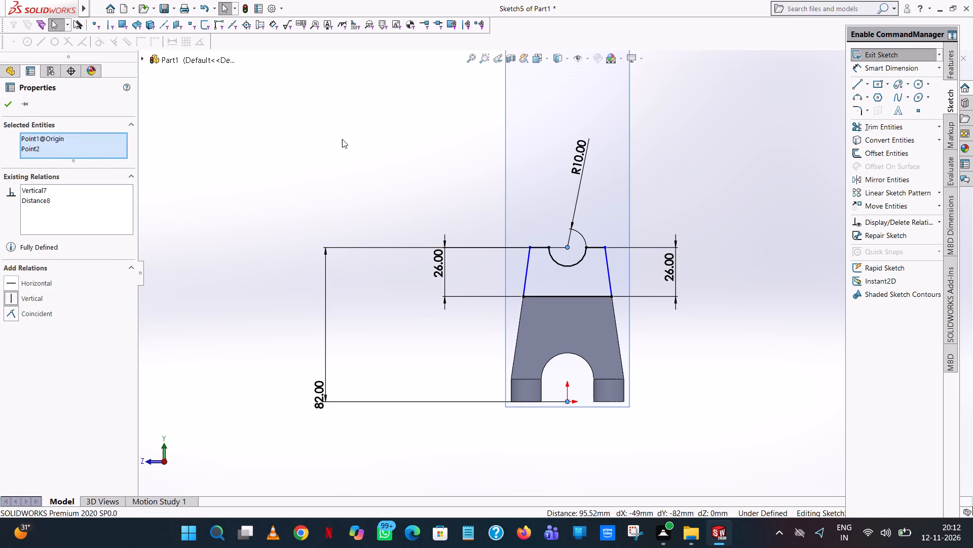
{"action": "left_click", "coordinate": [343, 138]}
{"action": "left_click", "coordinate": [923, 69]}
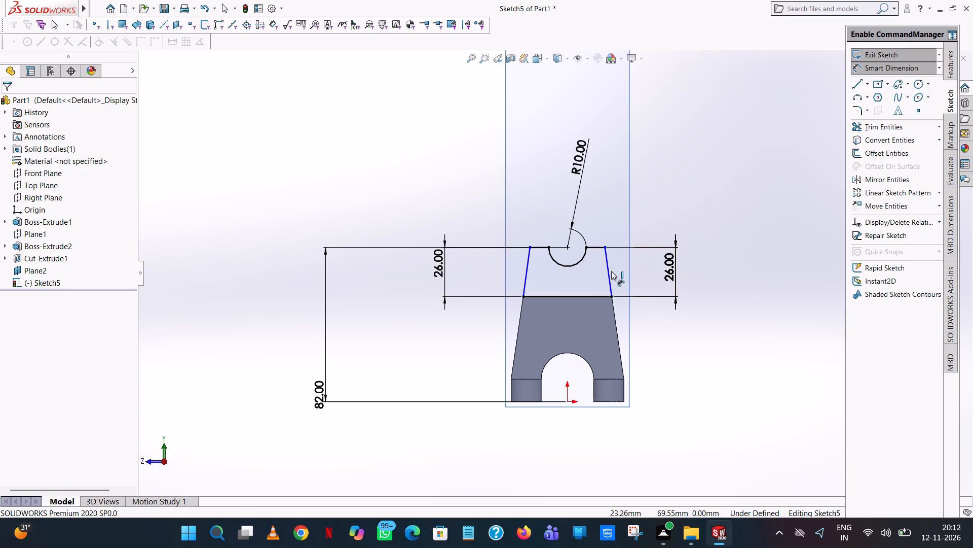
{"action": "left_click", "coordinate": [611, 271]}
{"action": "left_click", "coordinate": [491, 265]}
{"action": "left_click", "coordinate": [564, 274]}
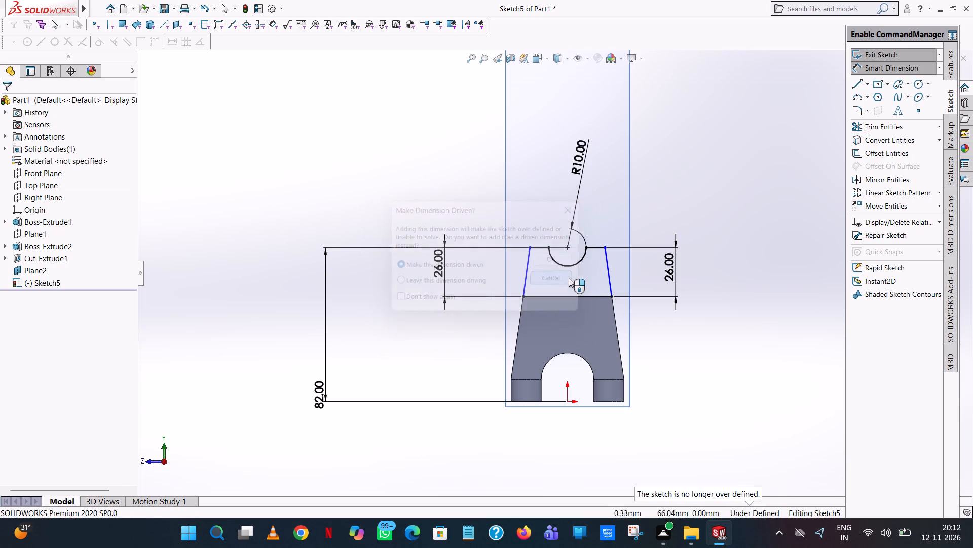
Dimension the perpendicular distance from the origin to the upper profile's right slanted side.
{"action": "left_click", "coordinate": [610, 270]}
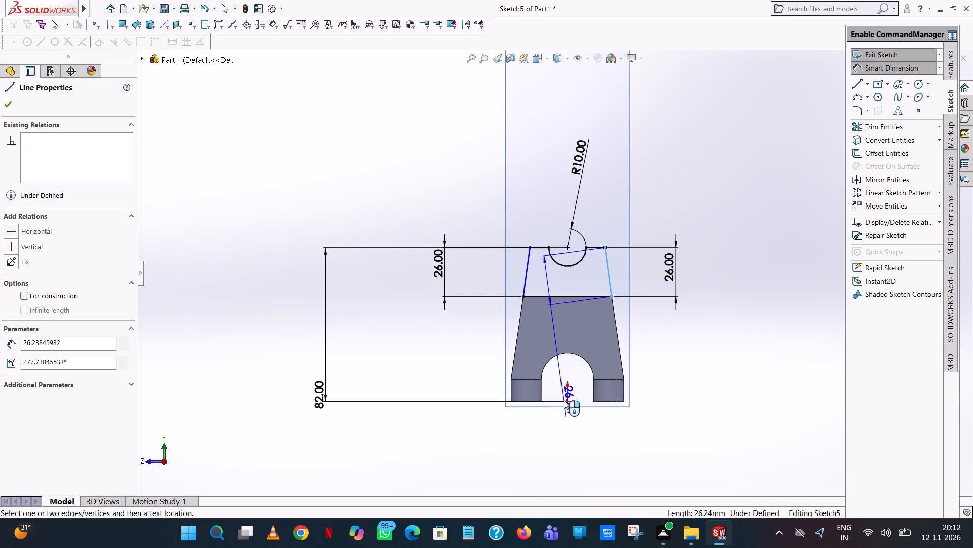
{"action": "left_click", "coordinate": [566, 401]}
{"action": "left_click", "coordinate": [588, 438]}
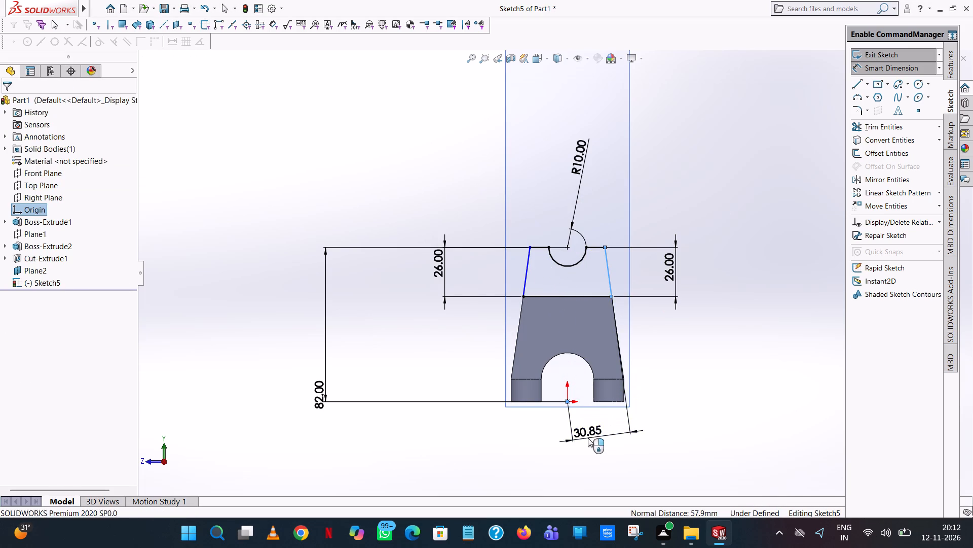
{"action": "left_click", "coordinate": [543, 420]}
{"action": "left_click", "coordinate": [372, 304]}
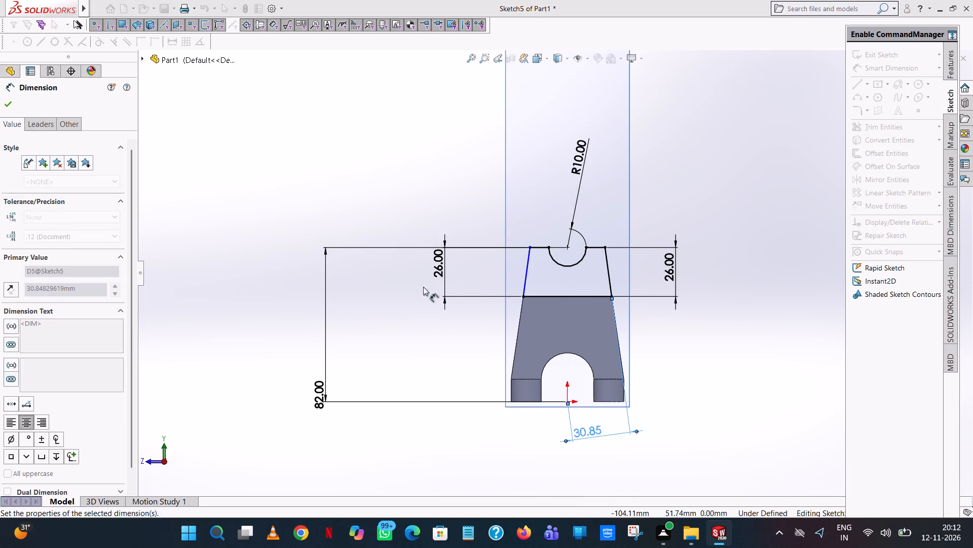
Dimension the perpendicular distance from the origin to the upper profile's left slanted side.
{"action": "left_click", "coordinate": [523, 279]}
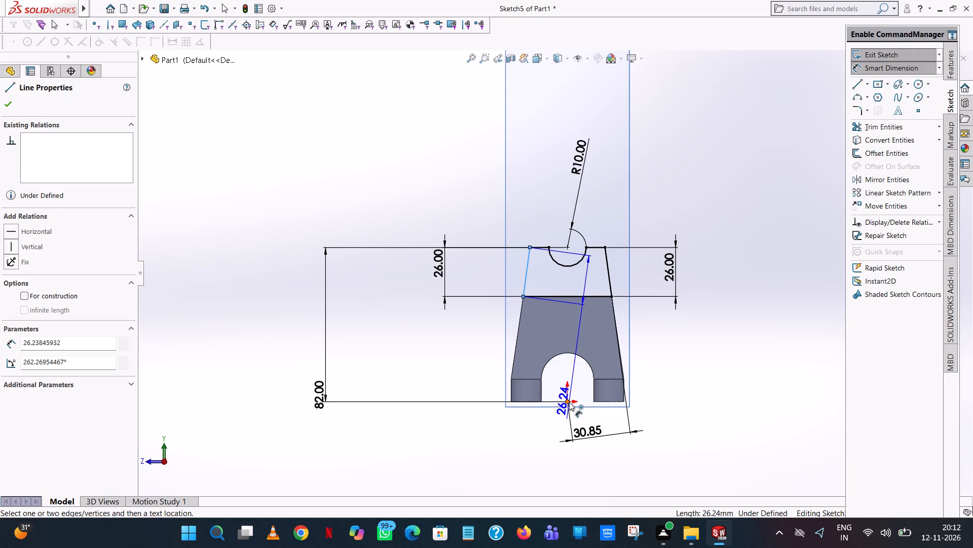
{"action": "left_click", "coordinate": [569, 402]}
{"action": "left_click", "coordinate": [535, 421]}
{"action": "left_click", "coordinate": [489, 406]}
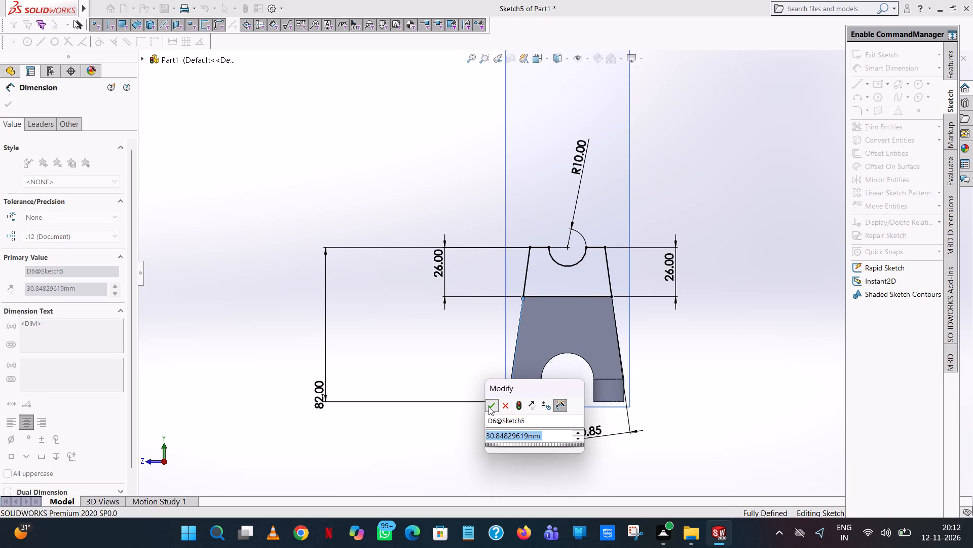
{"action": "left_click", "coordinate": [388, 139]}
Move the cradle arc's radius dimension text to the lower right, clear of the profile.
{"action": "left_click_drag", "start_coordinate": [582, 149], "coordinate": [656, 214]}
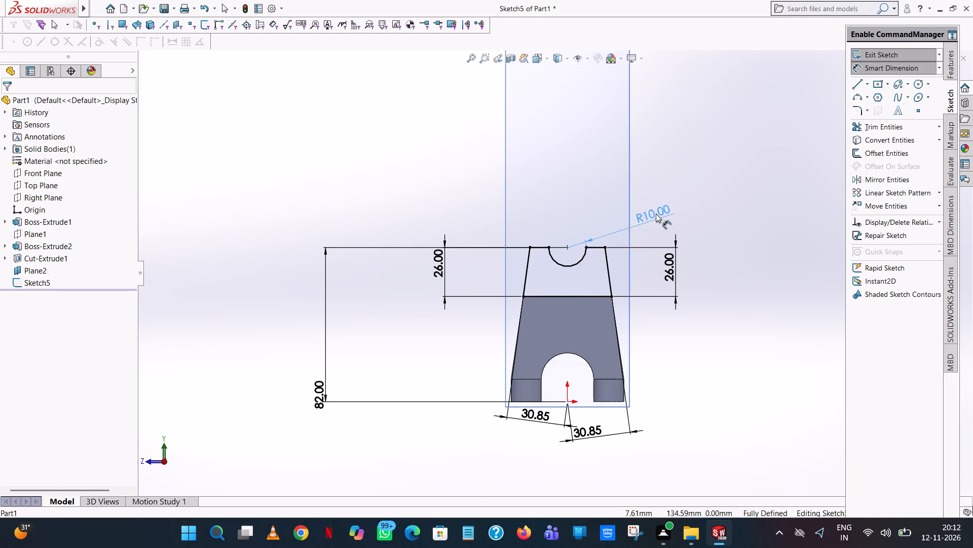
{"action": "left_click_drag", "start_coordinate": [656, 214], "coordinate": [697, 309]}
{"action": "left_click", "coordinate": [707, 224]}
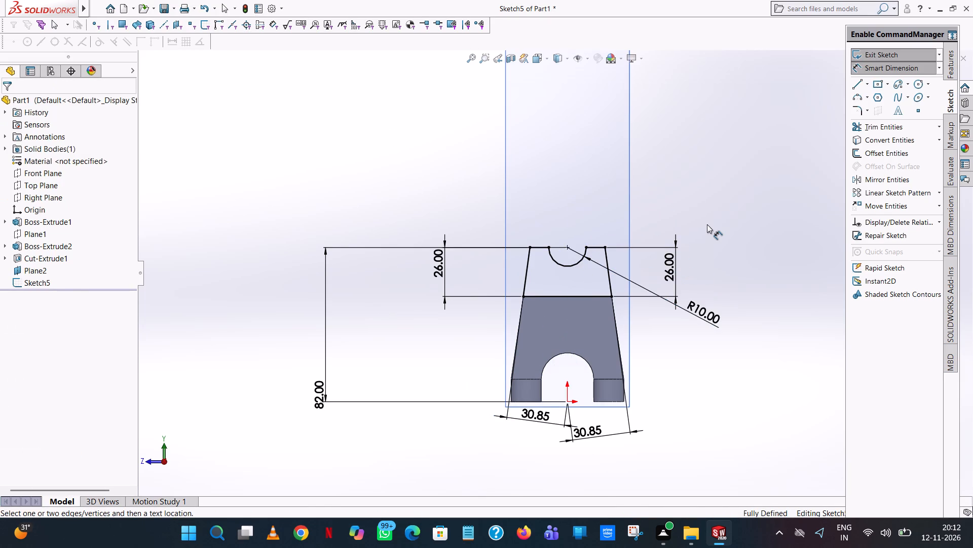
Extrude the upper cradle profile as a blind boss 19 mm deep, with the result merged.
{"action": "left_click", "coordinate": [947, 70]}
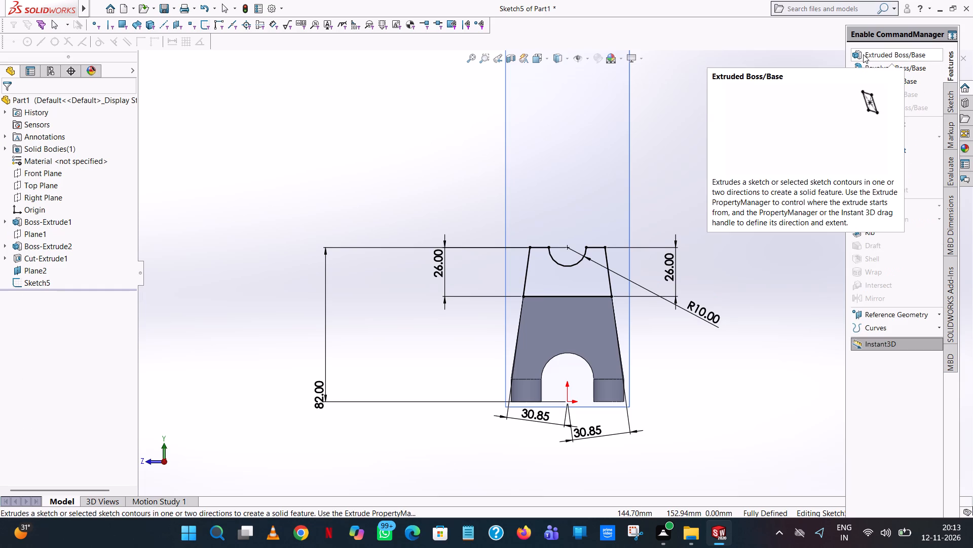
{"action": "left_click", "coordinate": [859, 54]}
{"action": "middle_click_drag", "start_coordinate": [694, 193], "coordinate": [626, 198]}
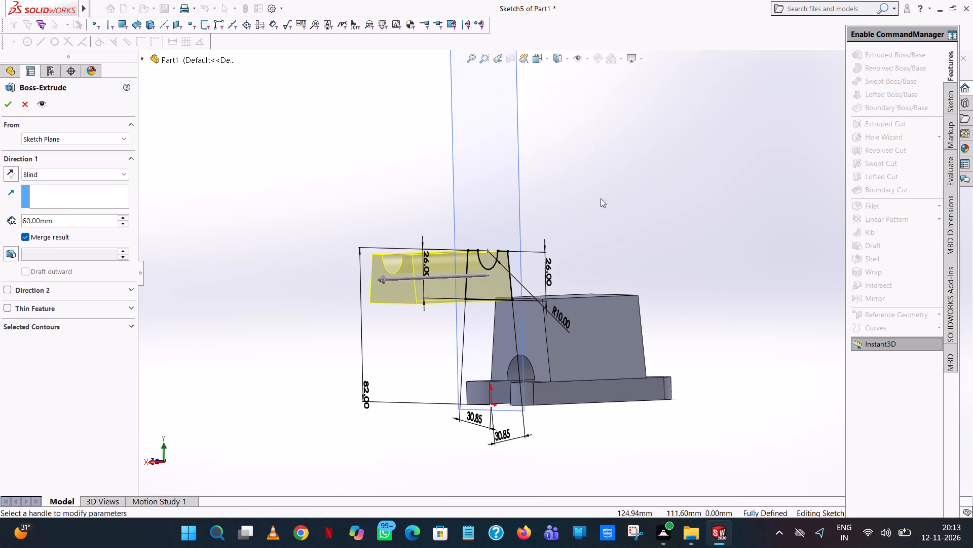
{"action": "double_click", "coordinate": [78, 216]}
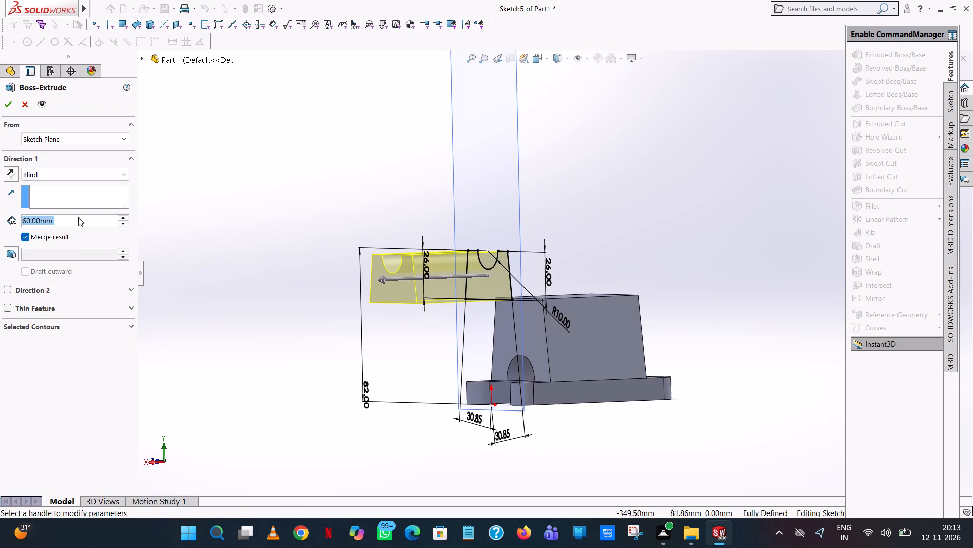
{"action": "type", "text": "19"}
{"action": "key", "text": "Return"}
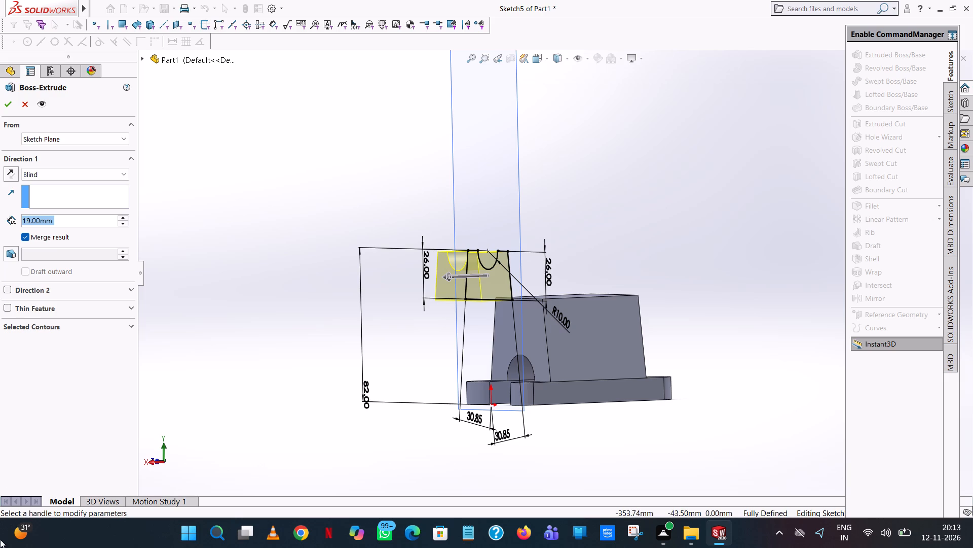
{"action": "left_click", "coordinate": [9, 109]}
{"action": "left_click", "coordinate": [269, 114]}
Examine the extruded upper cradle's position relative to the tapered block from several angles.
{"action": "middle_click_drag", "start_coordinate": [283, 141], "coordinate": [229, 150]}
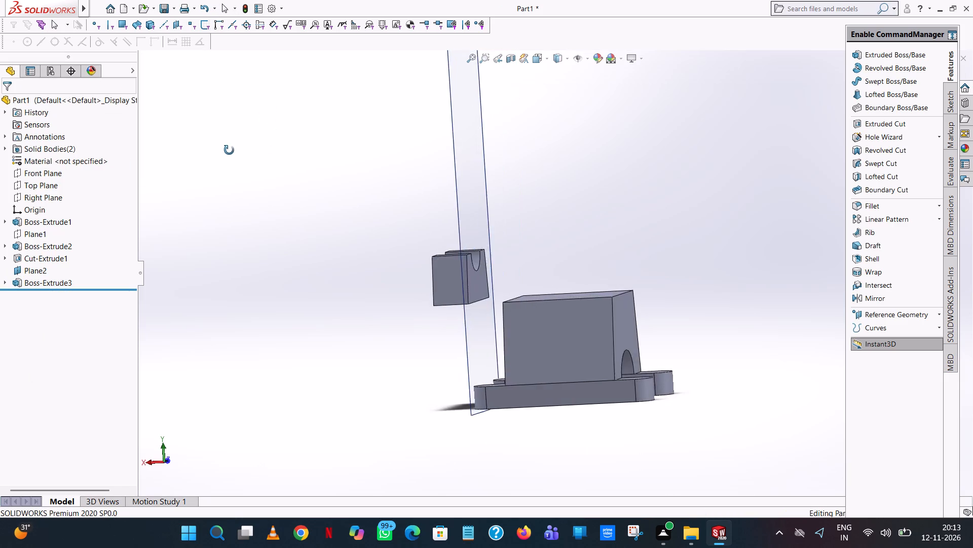
{"action": "middle_click_drag", "start_coordinate": [229, 150], "coordinate": [241, 249]}
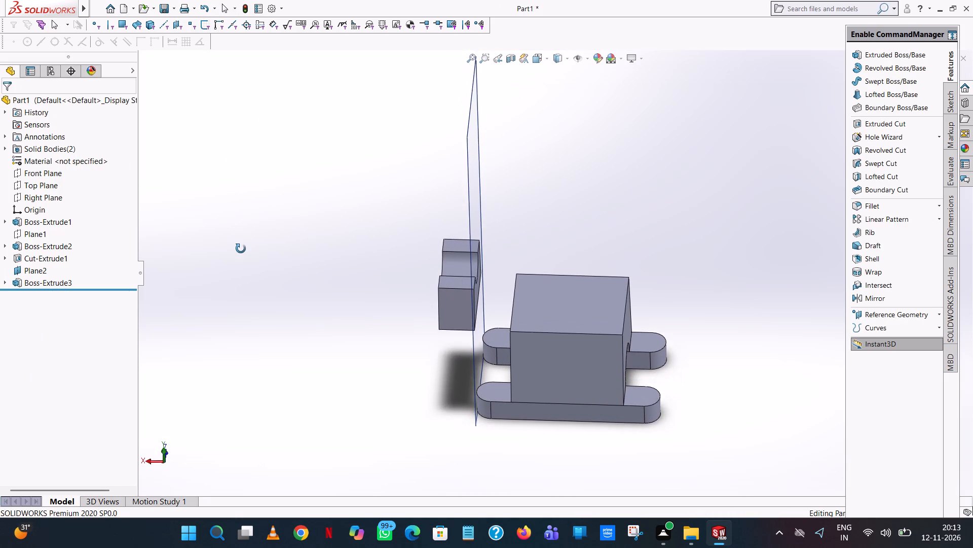
{"action": "middle_click_drag", "start_coordinate": [241, 249], "coordinate": [234, 150]}
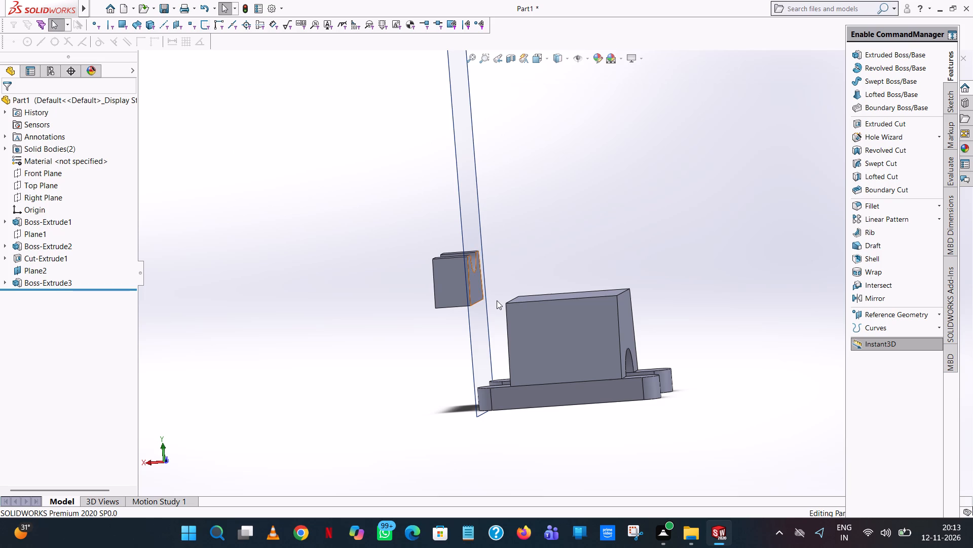
{"action": "scroll", "coordinate": [497, 300], "scroll_direction": "down", "scroll_amount": 3}
{"action": "middle_click_drag", "start_coordinate": [497, 300], "coordinate": [534, 291]}
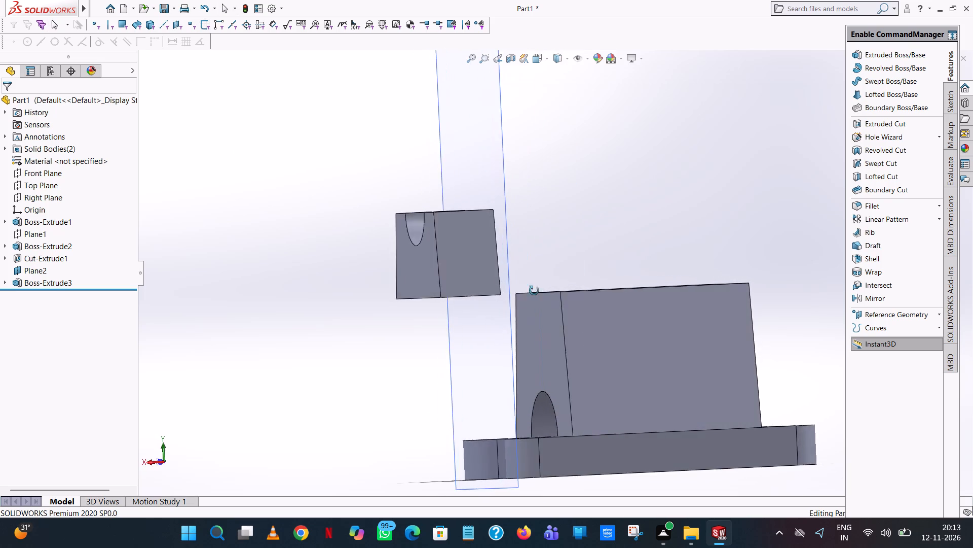
{"action": "middle_click_drag", "start_coordinate": [534, 291], "coordinate": [525, 286]}
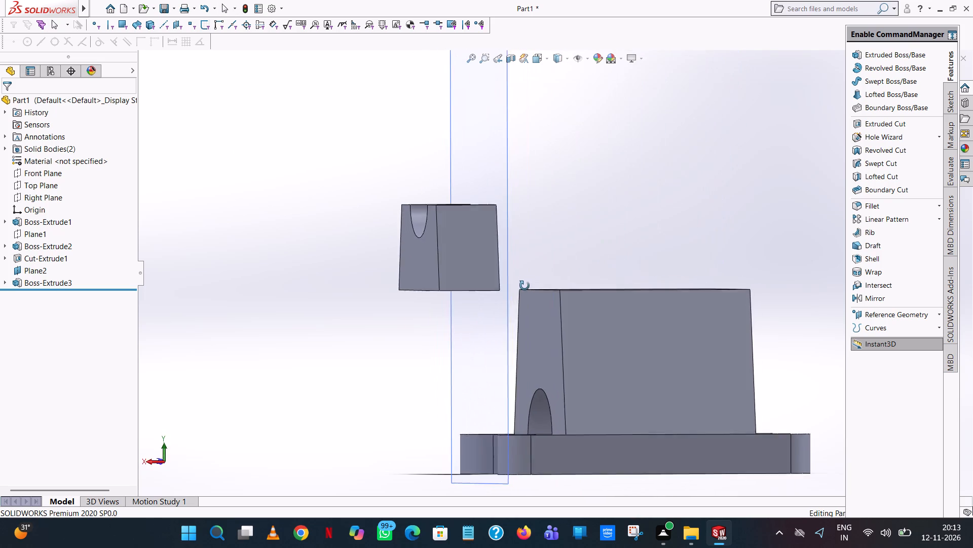
{"action": "middle_click_drag", "start_coordinate": [525, 286], "coordinate": [516, 335]}
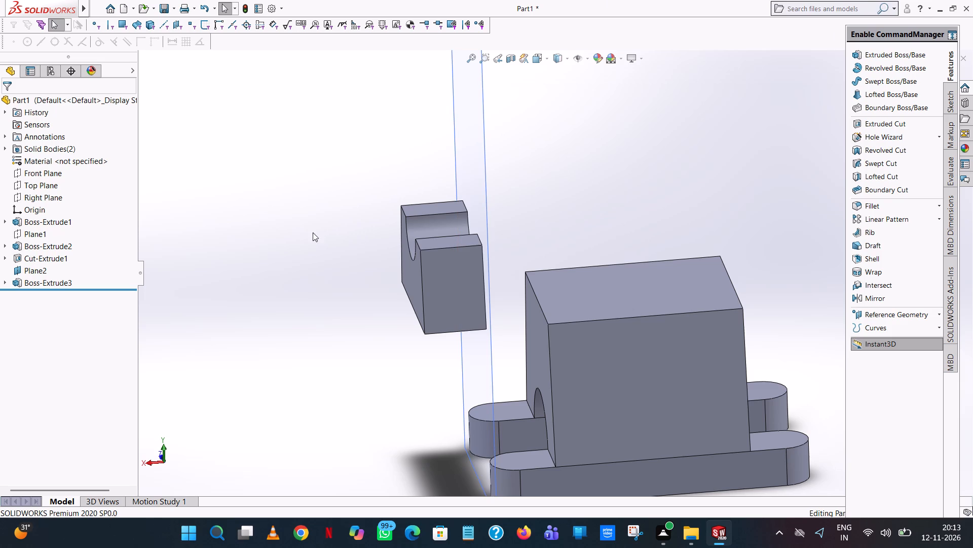
{"action": "middle_click_drag", "start_coordinate": [309, 231], "coordinate": [286, 272]}
{"action": "scroll", "coordinate": [286, 83], "scroll_direction": "up", "scroll_amount": 1}
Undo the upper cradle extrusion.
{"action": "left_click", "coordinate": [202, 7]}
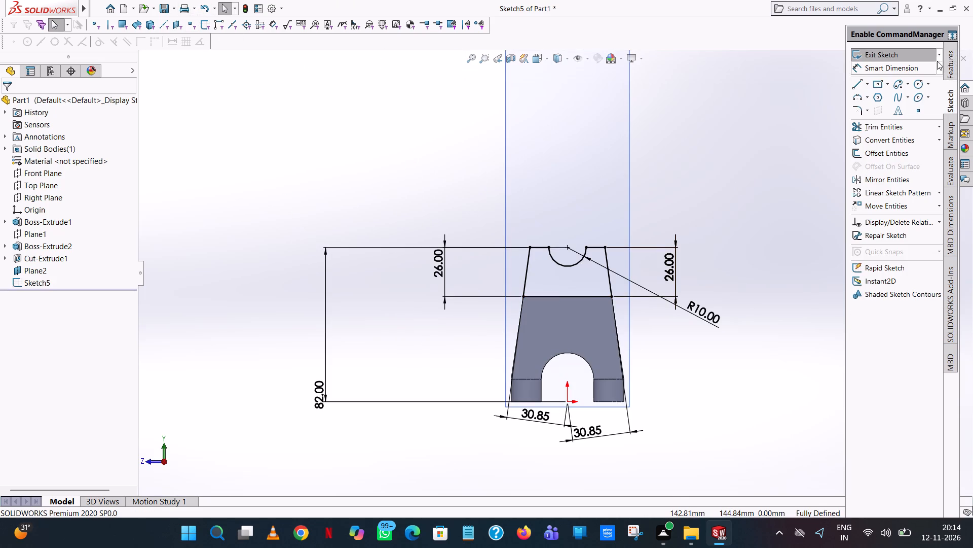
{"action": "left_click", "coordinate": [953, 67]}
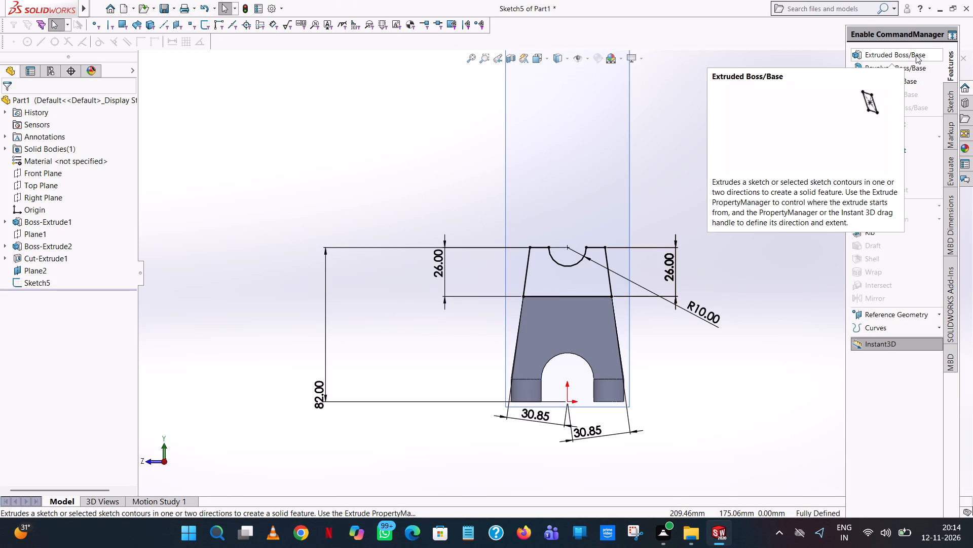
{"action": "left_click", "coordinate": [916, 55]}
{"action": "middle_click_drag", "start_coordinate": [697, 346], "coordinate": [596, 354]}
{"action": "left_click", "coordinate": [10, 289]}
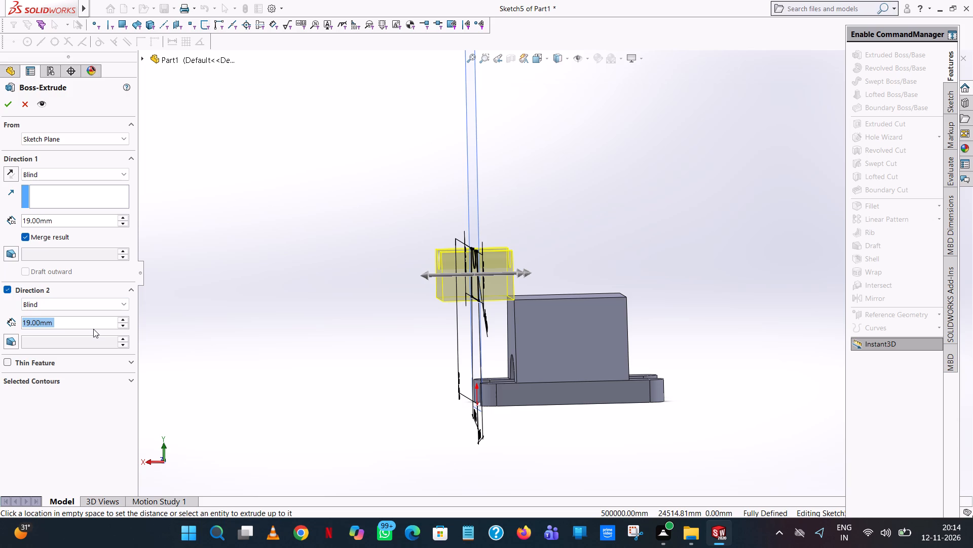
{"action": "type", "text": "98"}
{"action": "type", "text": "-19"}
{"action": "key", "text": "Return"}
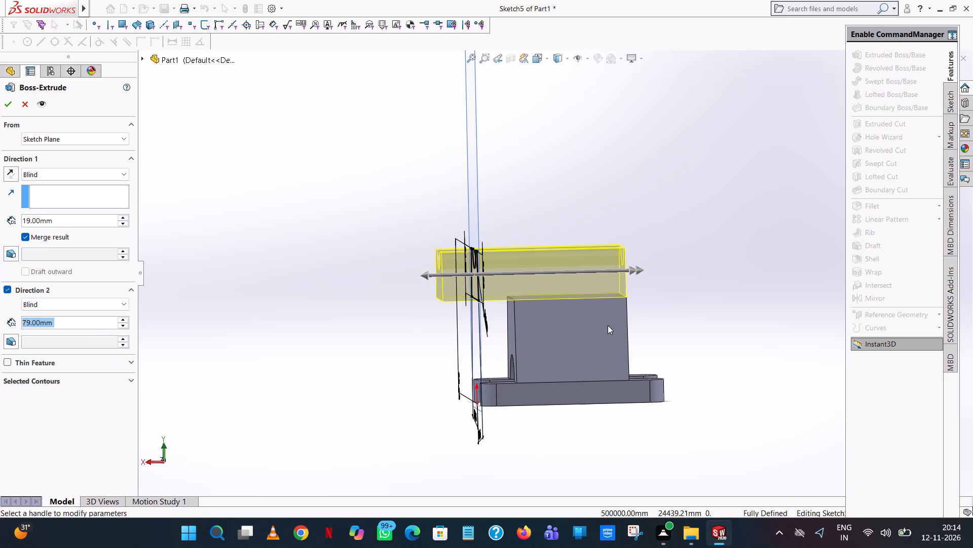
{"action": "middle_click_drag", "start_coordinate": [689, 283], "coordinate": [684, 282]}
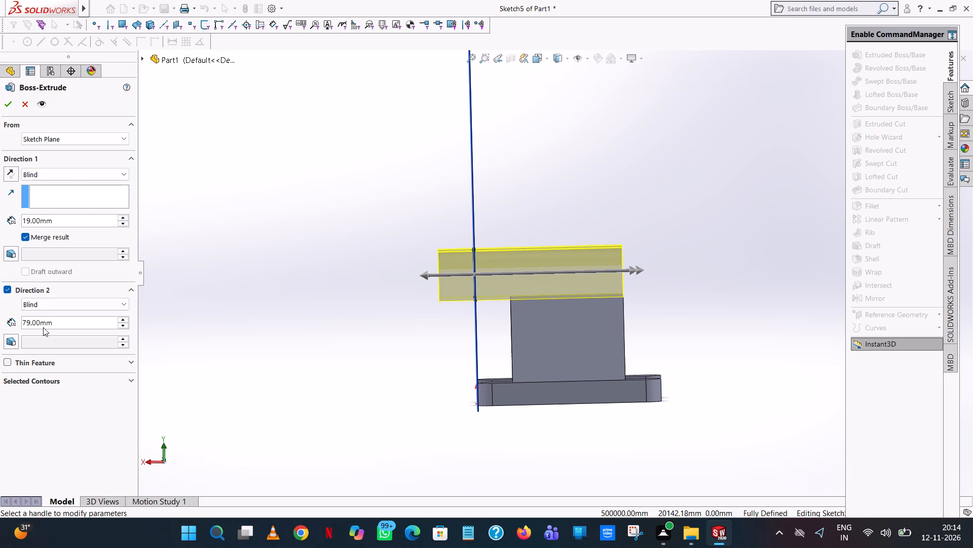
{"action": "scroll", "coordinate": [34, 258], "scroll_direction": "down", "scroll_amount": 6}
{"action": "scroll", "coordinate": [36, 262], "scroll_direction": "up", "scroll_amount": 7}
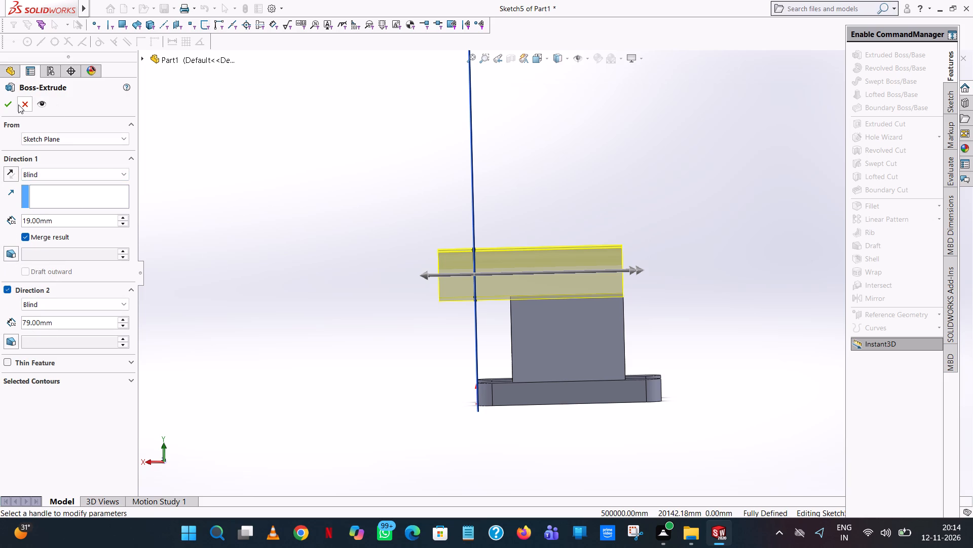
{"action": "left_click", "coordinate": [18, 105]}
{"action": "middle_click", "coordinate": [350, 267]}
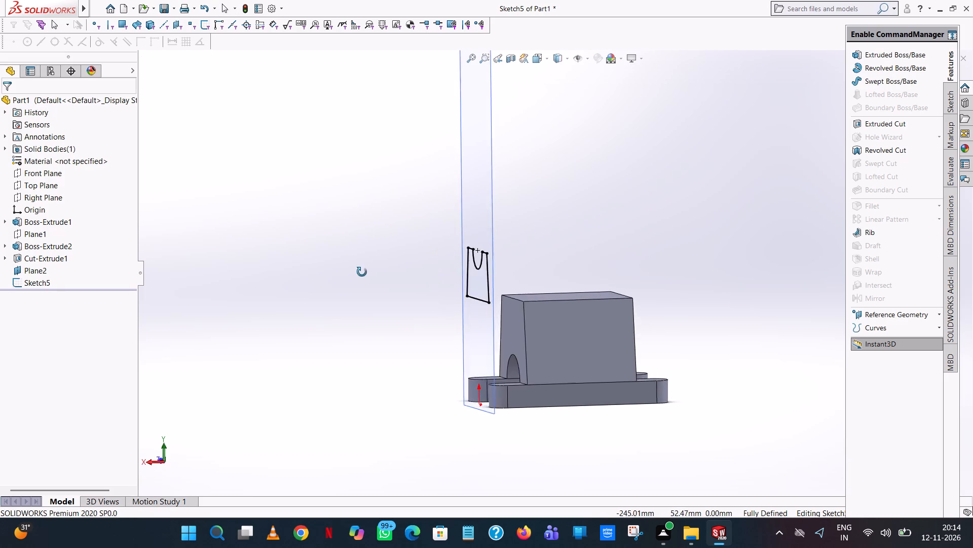
Extrude the upper cradle profile 98 mm blind in the reversed direction, over the tapered block, with the result merged.
{"action": "left_click", "coordinate": [902, 50]}
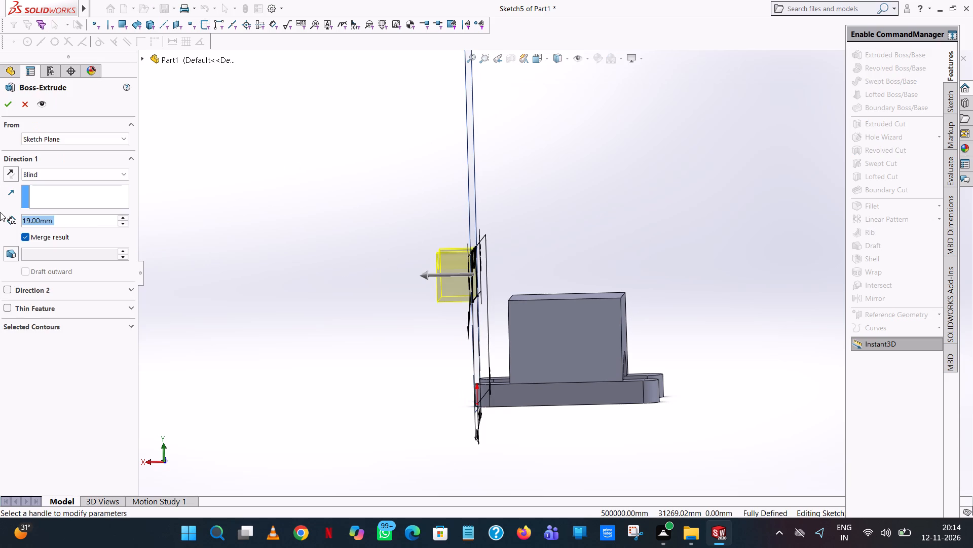
{"action": "left_click", "coordinate": [8, 175]}
{"action": "double_click", "coordinate": [95, 223]}
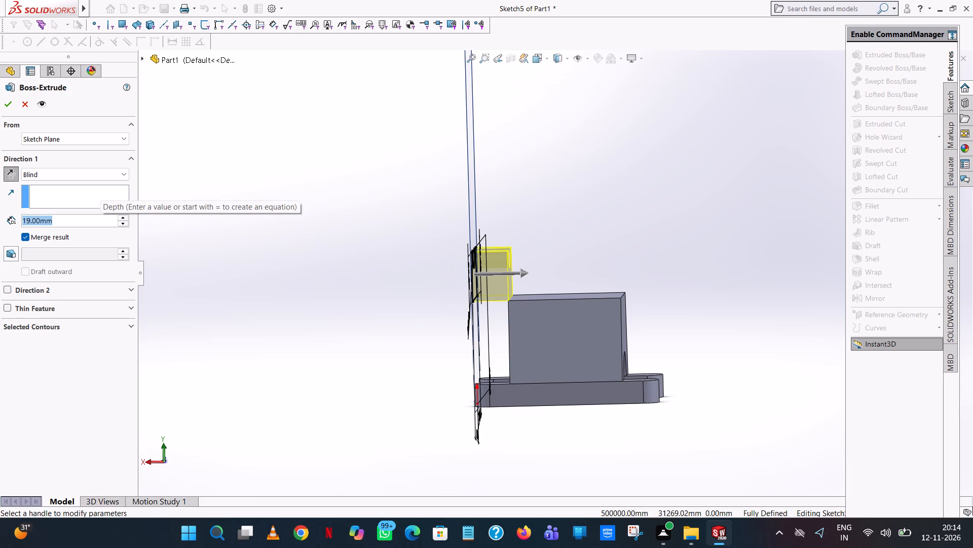
{"action": "type", "text": "98"}
{"action": "key", "text": "Return"}
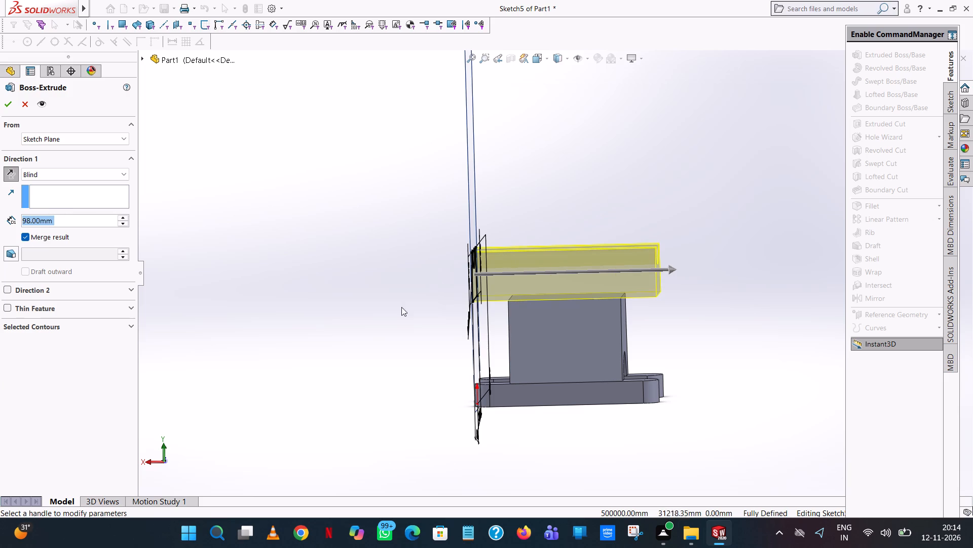
{"action": "left_click", "coordinate": [9, 104]}
{"action": "left_click", "coordinate": [317, 198]}
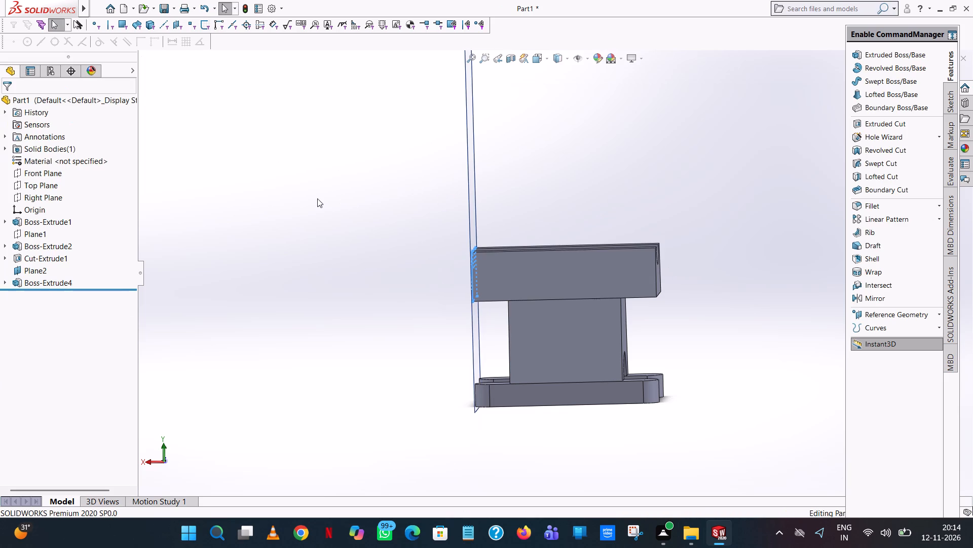
Examine the upper cradle's groove, ends and underside where it overhangs the tapered block.
{"action": "scroll", "coordinate": [342, 191], "scroll_direction": "up", "scroll_amount": 1}
{"action": "middle_click_drag", "start_coordinate": [343, 191], "coordinate": [453, 185]}
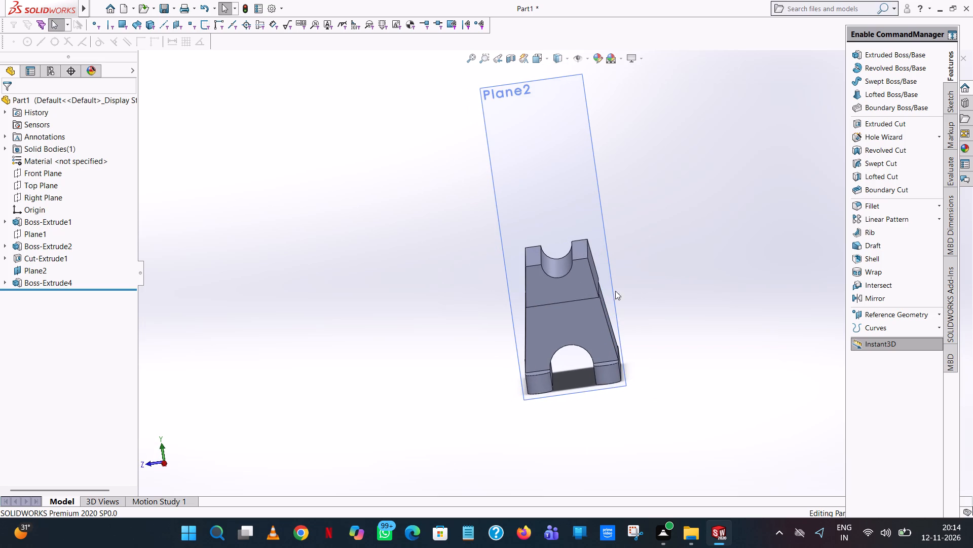
{"action": "scroll", "coordinate": [580, 291], "scroll_direction": "down", "scroll_amount": 8}
{"action": "middle_click_drag", "start_coordinate": [575, 292], "coordinate": [565, 226]}
{"action": "scroll", "coordinate": [565, 226], "scroll_direction": "up", "scroll_amount": 1}
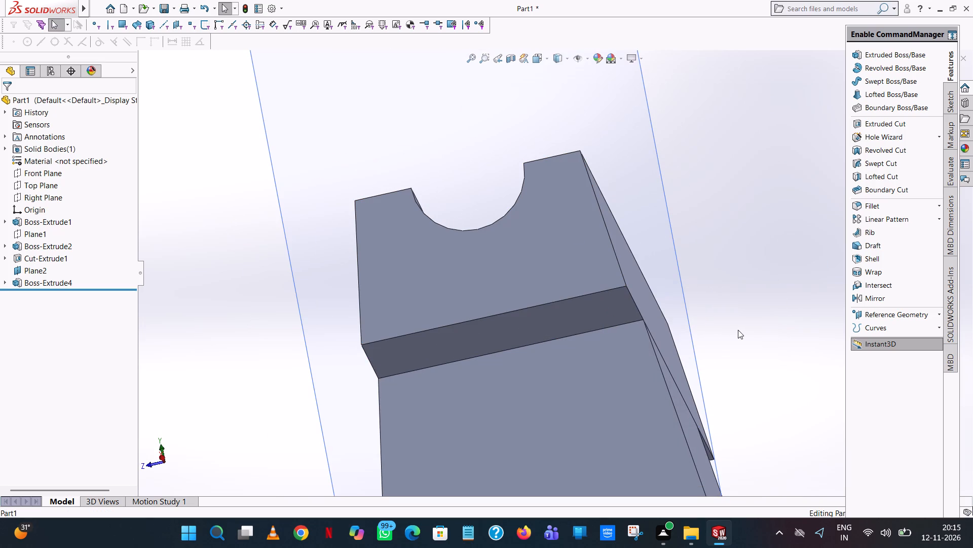
{"action": "middle_click_drag", "start_coordinate": [721, 330], "coordinate": [567, 342]}
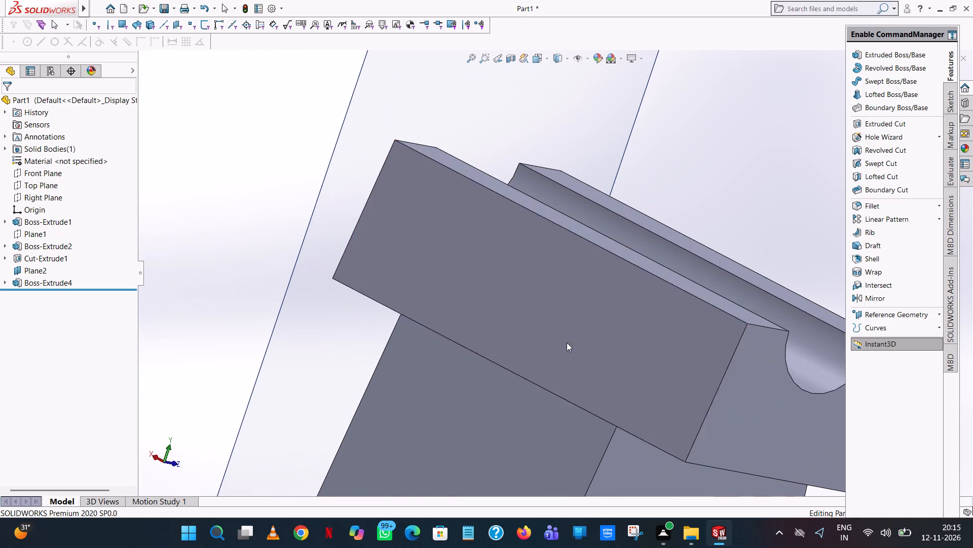
{"action": "middle_click_drag", "start_coordinate": [596, 424], "coordinate": [557, 354]}
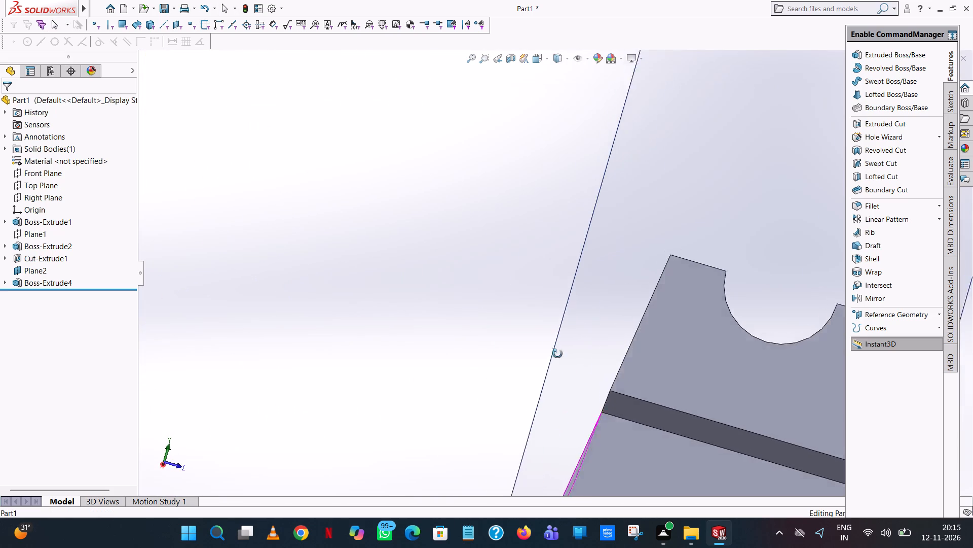
{"action": "middle_click_drag", "start_coordinate": [557, 354], "coordinate": [661, 428]}
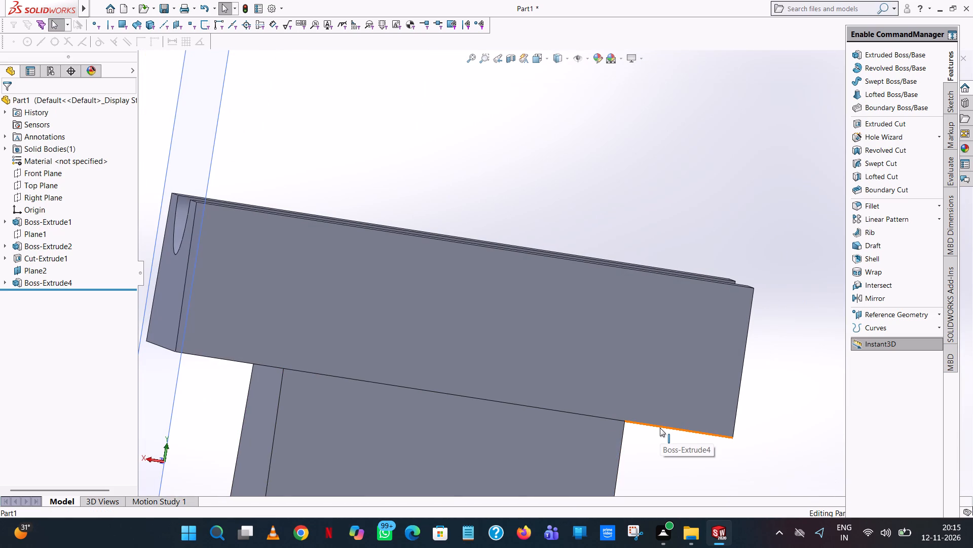
{"action": "scroll", "coordinate": [513, 362], "scroll_direction": "up", "scroll_amount": 3}
{"action": "scroll", "coordinate": [498, 249], "scroll_direction": "down", "scroll_amount": 1}
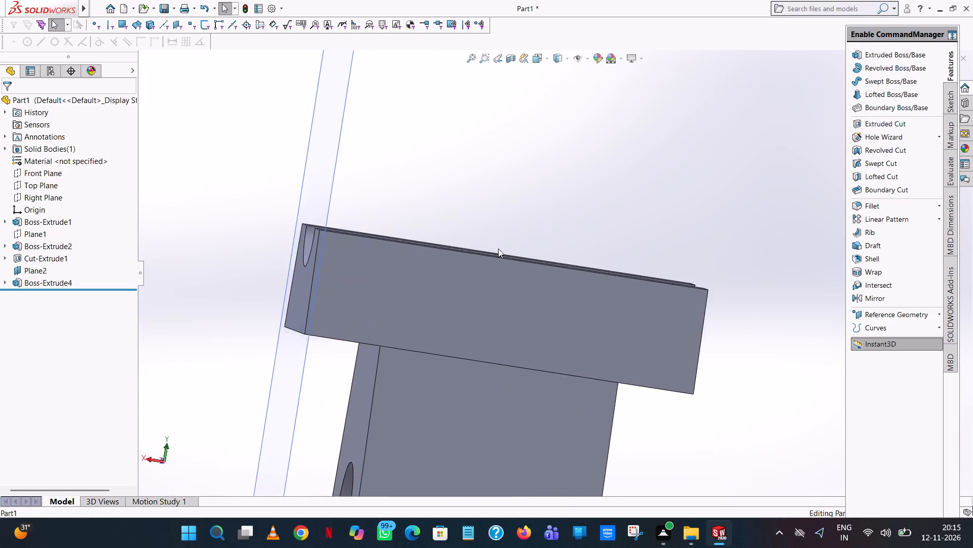
{"action": "scroll", "coordinate": [498, 249], "scroll_direction": "down", "scroll_amount": 2}
{"action": "middle_click_drag", "start_coordinate": [498, 249], "coordinate": [477, 435]}
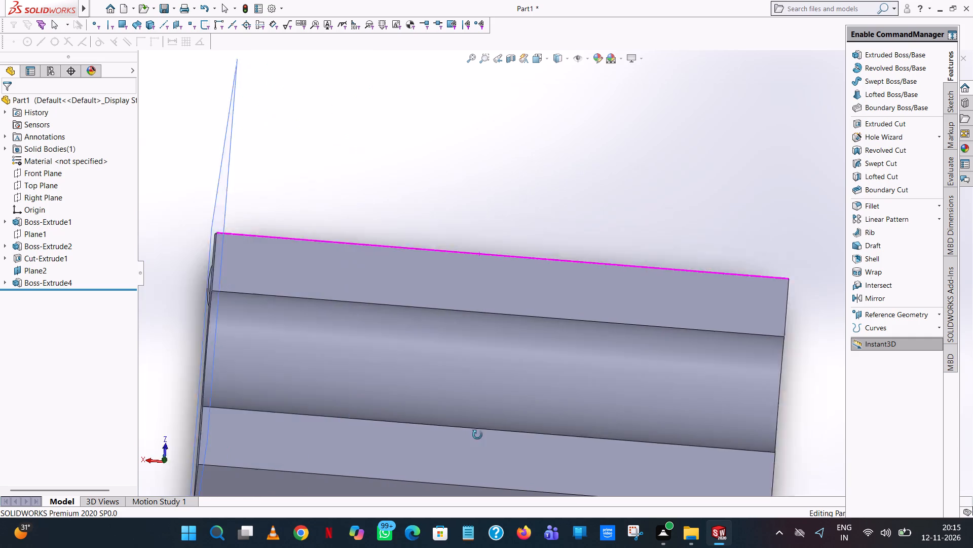
{"action": "middle_click_drag", "start_coordinate": [477, 435], "coordinate": [492, 275]}
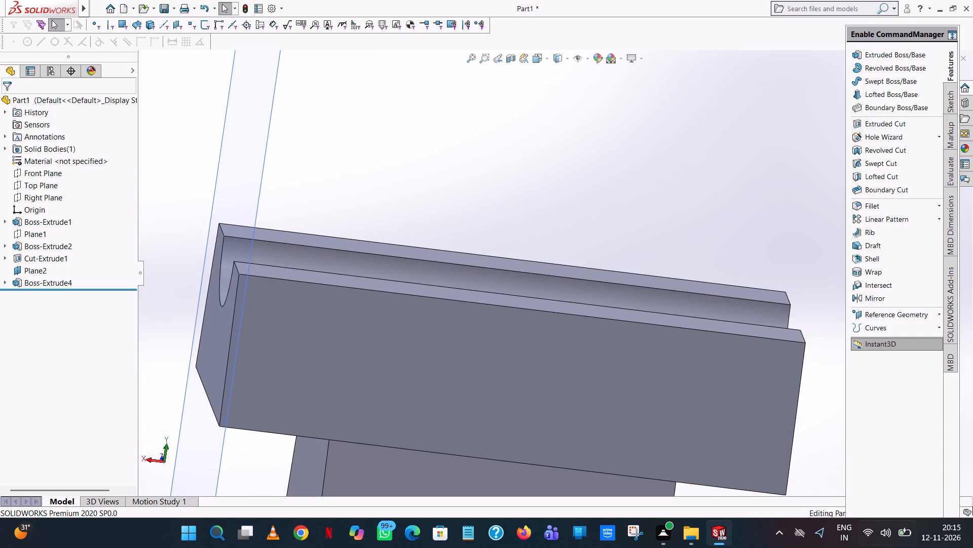
{"action": "scroll", "coordinate": [466, 369], "scroll_direction": "up", "scroll_amount": 2}
{"action": "scroll", "coordinate": [517, 321], "scroll_direction": "up", "scroll_amount": 1}
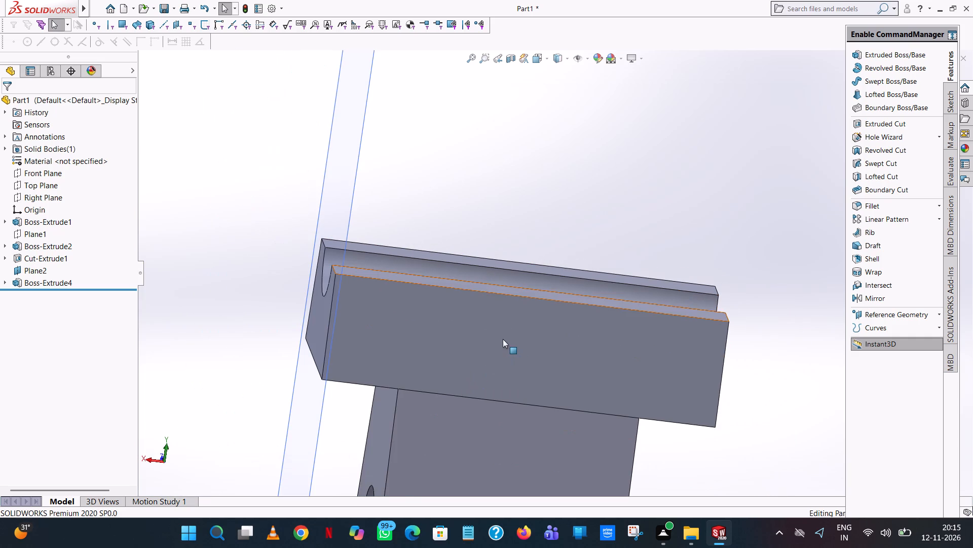
{"action": "middle_click_drag", "start_coordinate": [502, 339], "coordinate": [497, 367]}
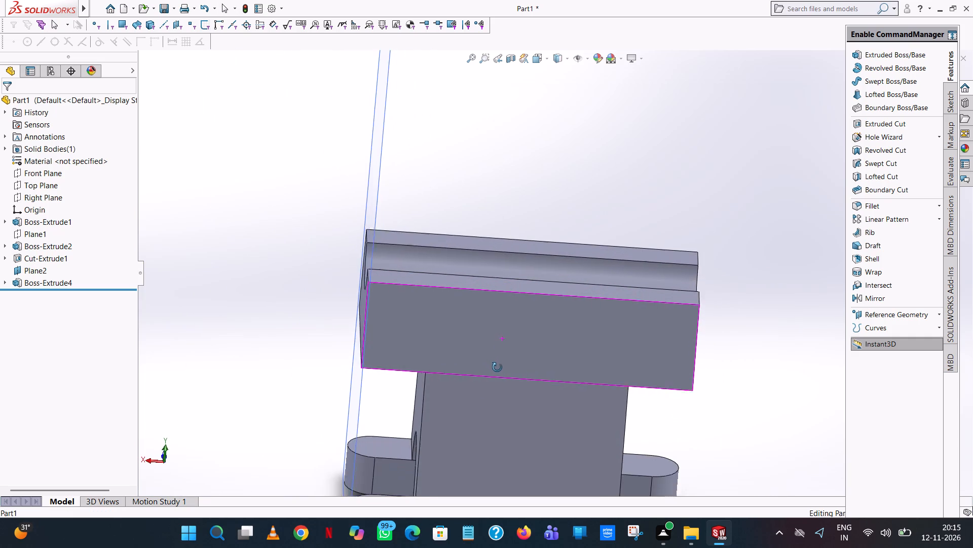
Start an Extruded Cut sketch on the upper cradle's long flat side face, facing the sketch plane squarely.
{"action": "middle_click_drag", "start_coordinate": [497, 367], "coordinate": [487, 321]}
{"action": "scroll", "coordinate": [487, 321], "scroll_direction": "up", "scroll_amount": 1}
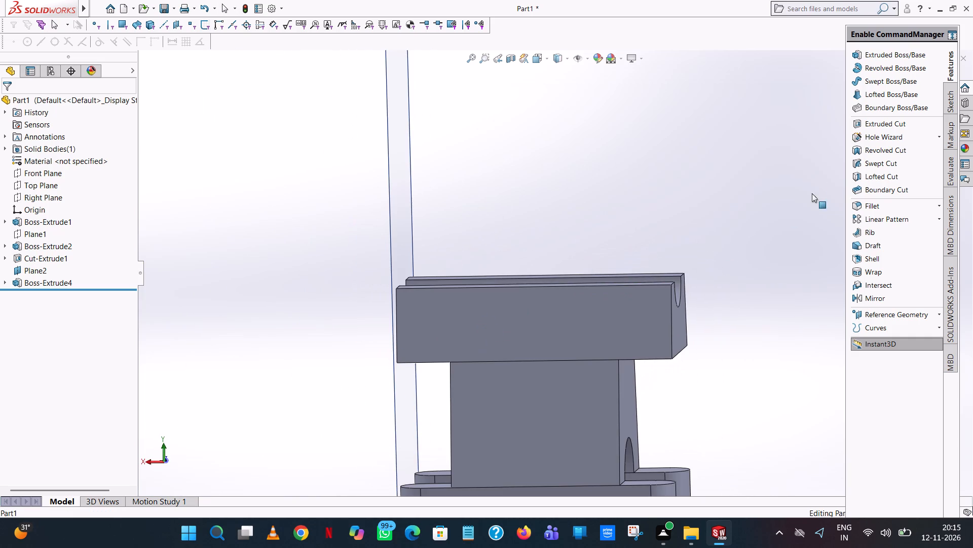
{"action": "left_click", "coordinate": [912, 121]}
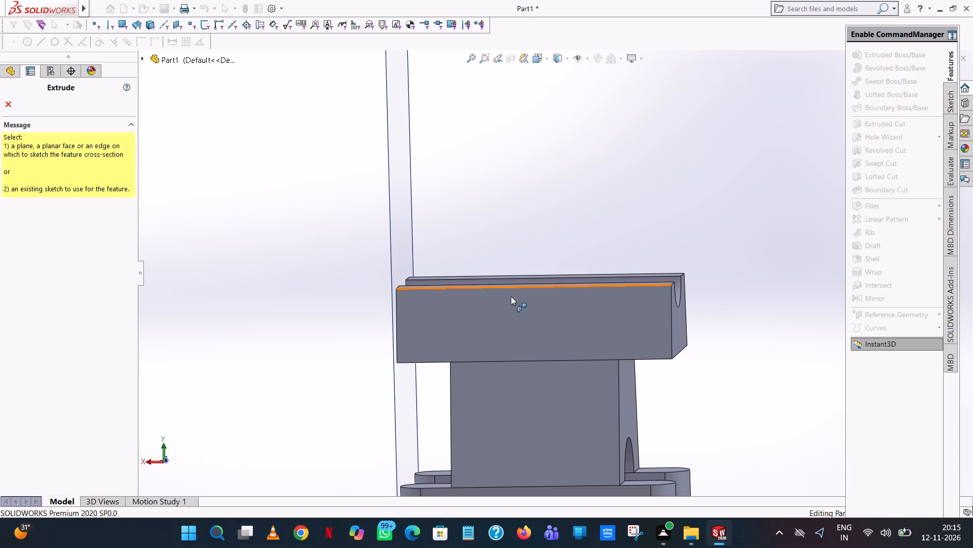
{"action": "left_click", "coordinate": [523, 307]}
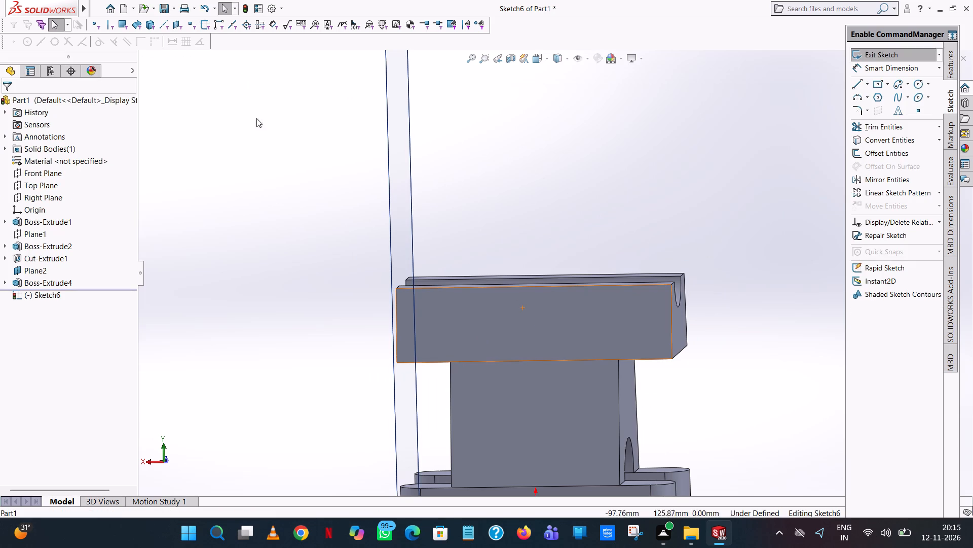
{"action": "left_click", "coordinate": [548, 57]}
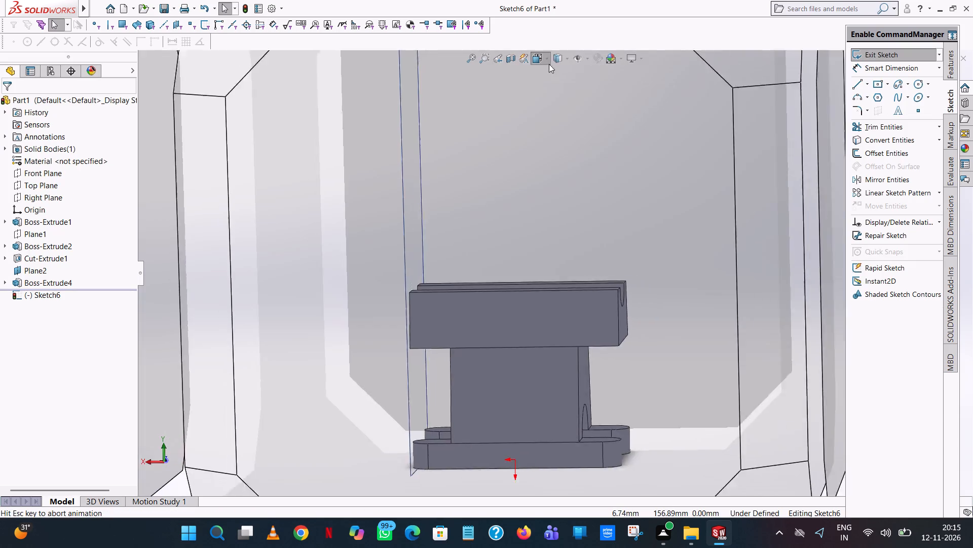
{"action": "left_click", "coordinate": [594, 119]}
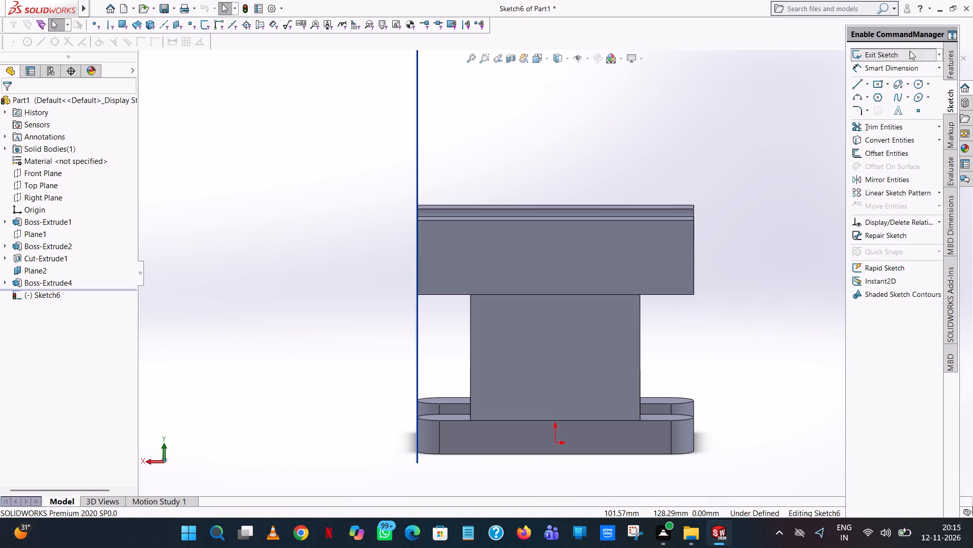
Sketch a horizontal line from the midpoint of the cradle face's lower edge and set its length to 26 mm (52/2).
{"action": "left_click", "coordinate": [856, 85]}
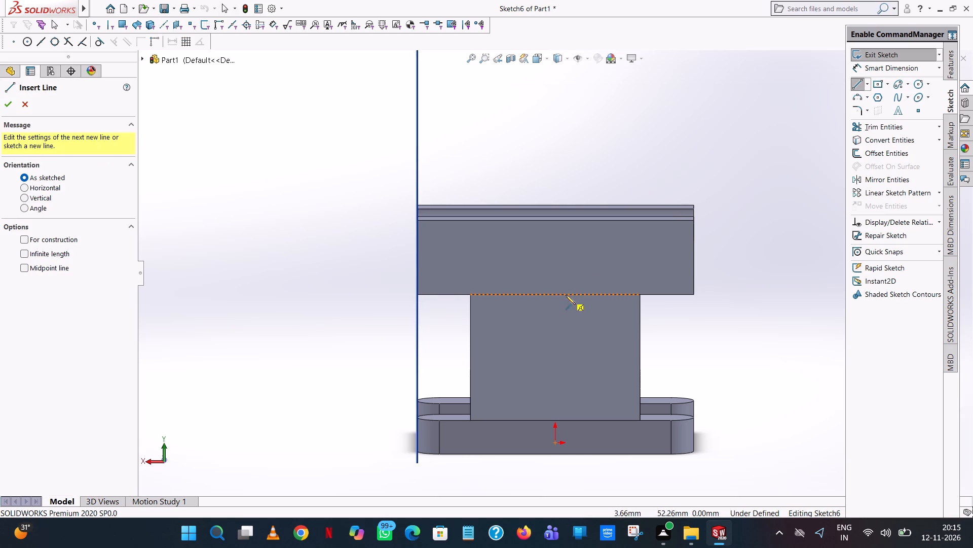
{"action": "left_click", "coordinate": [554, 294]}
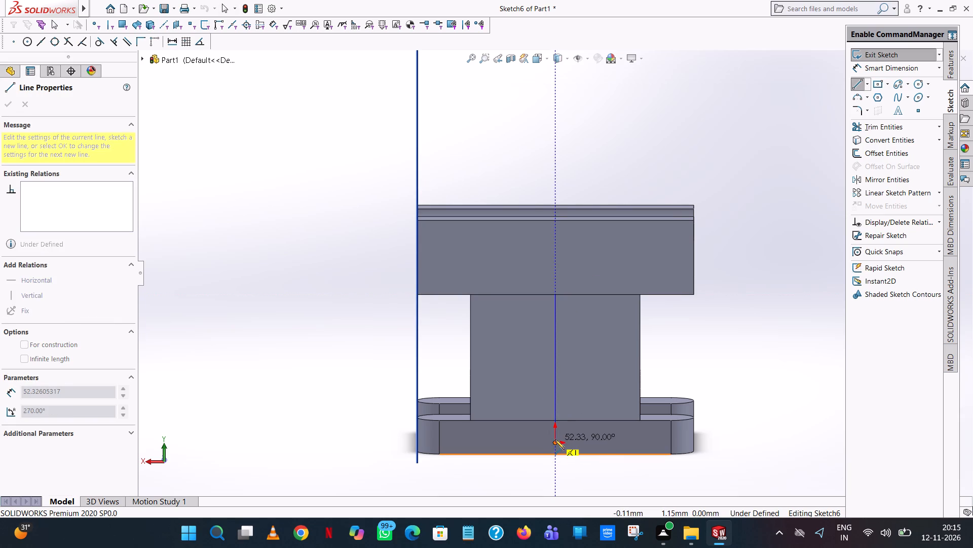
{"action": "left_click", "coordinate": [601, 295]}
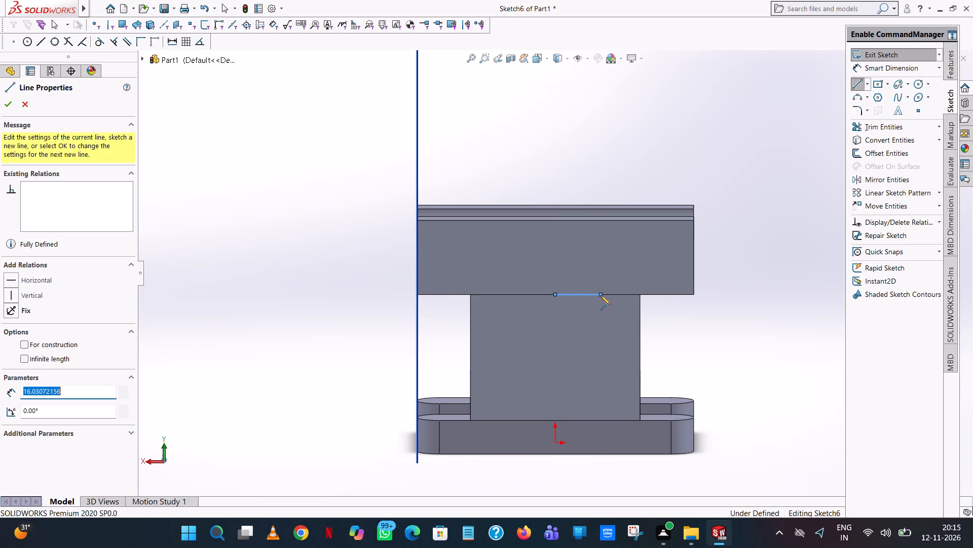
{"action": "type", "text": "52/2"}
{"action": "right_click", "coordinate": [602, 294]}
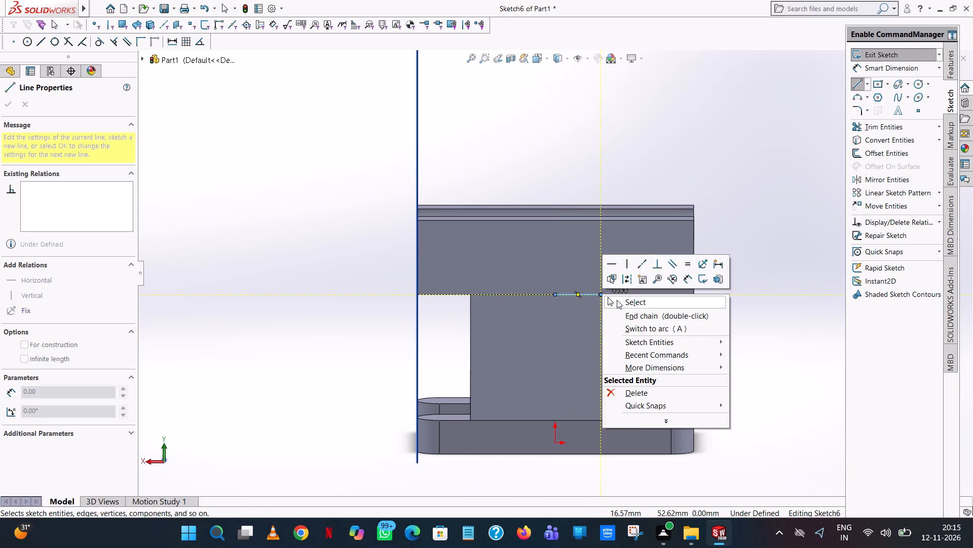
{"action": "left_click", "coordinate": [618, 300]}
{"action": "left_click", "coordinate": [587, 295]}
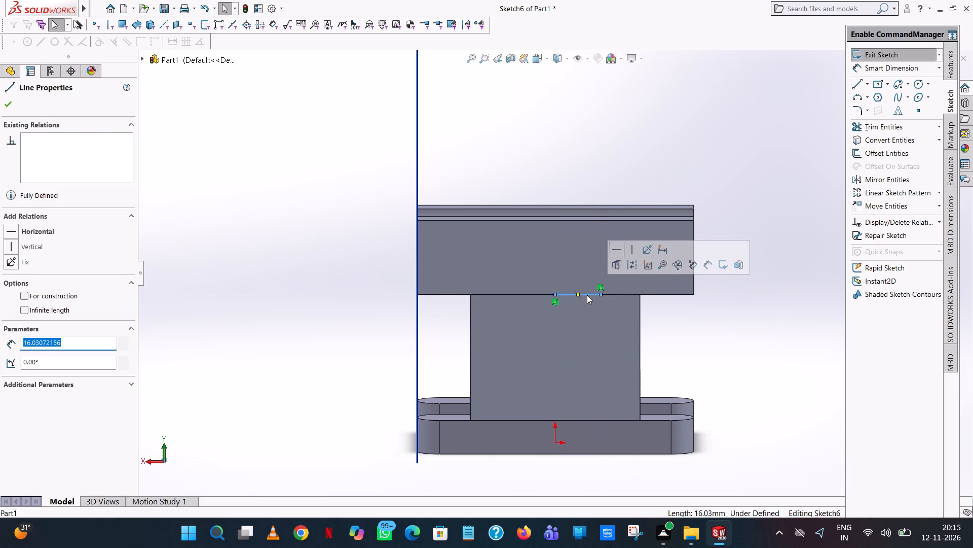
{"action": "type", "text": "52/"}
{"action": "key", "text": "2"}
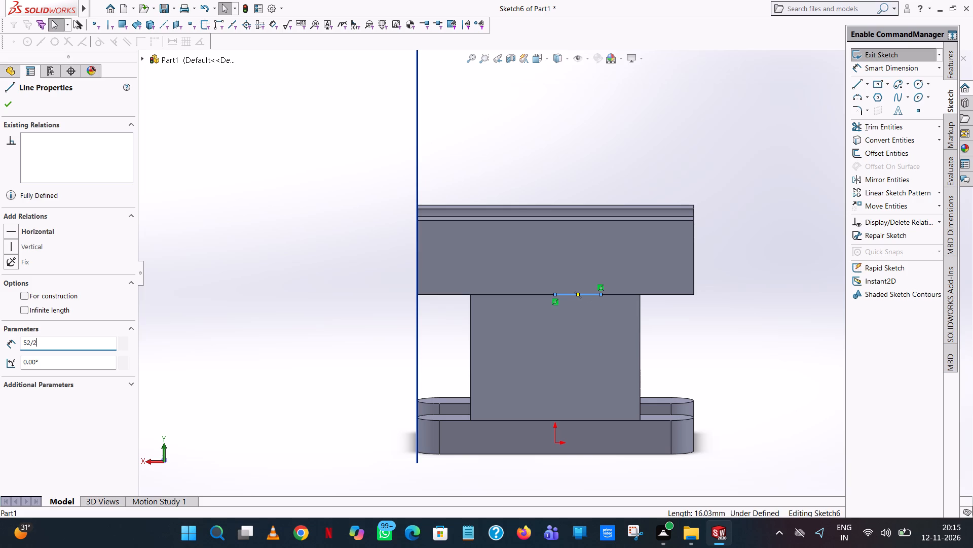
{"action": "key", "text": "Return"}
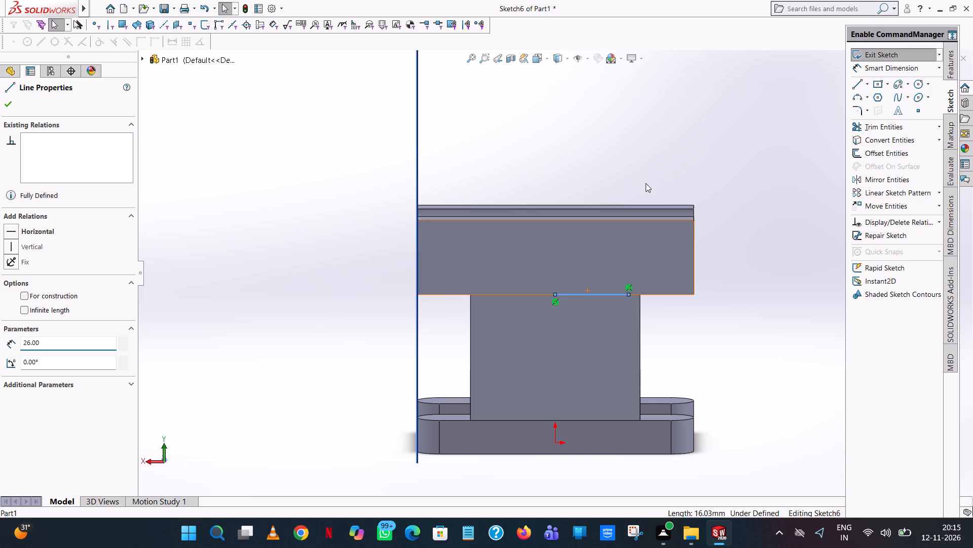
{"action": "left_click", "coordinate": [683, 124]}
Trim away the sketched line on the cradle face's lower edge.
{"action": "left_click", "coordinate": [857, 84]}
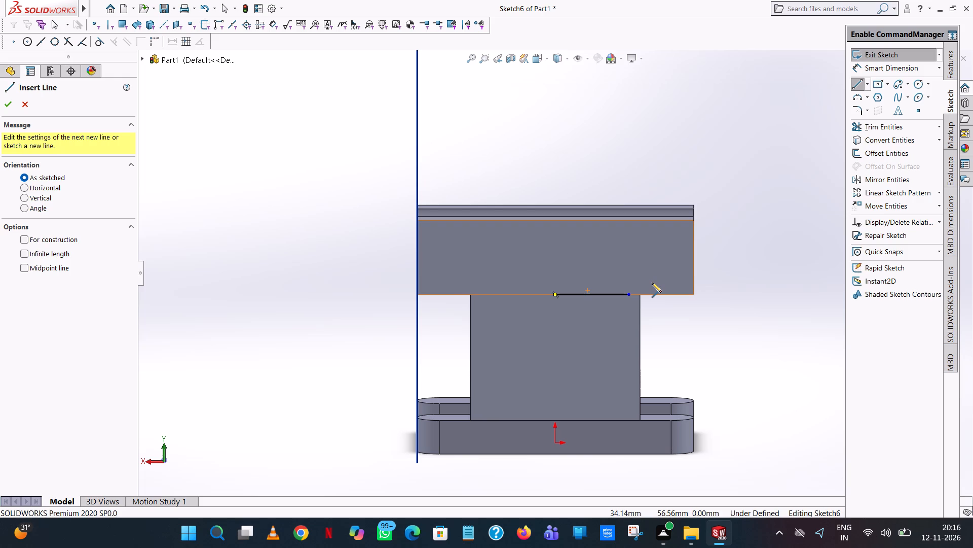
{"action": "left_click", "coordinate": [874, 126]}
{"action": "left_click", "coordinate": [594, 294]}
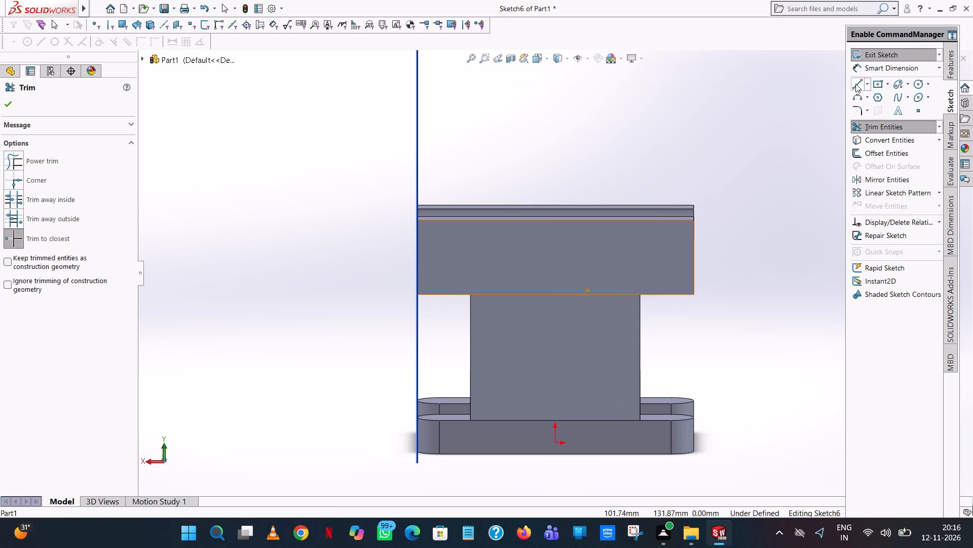
Sketch a horizontal line from the midpoint of the cradle face's upper edge and set its length to 26 mm (52/2).
{"action": "left_click", "coordinate": [855, 84]}
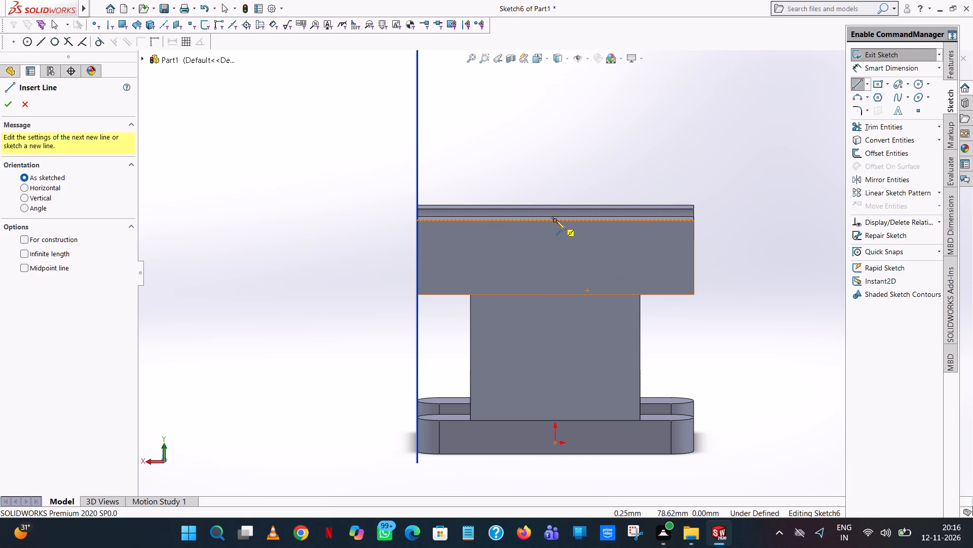
{"action": "left_click", "coordinate": [555, 220]}
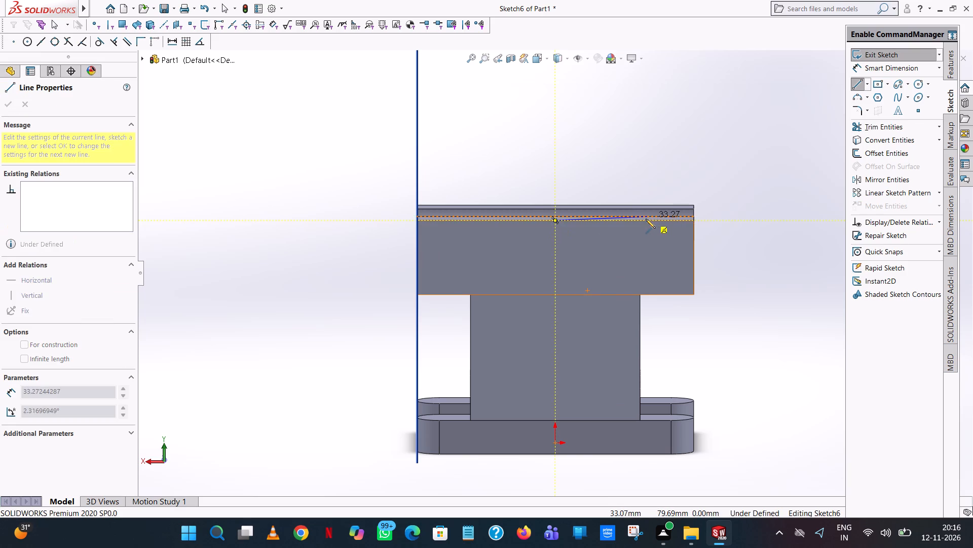
{"action": "left_click", "coordinate": [643, 223]}
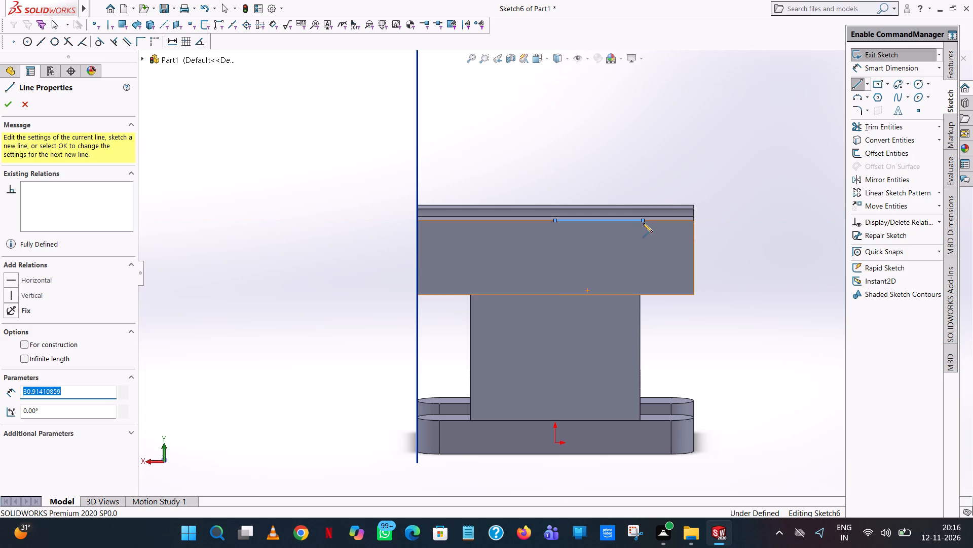
{"action": "type", "text": "52/2"}
{"action": "key", "text": "Return"}
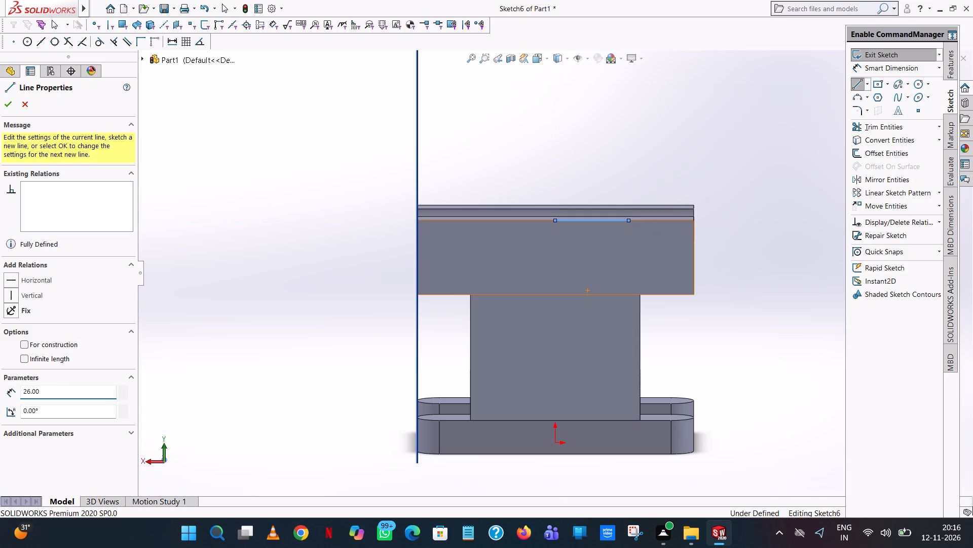
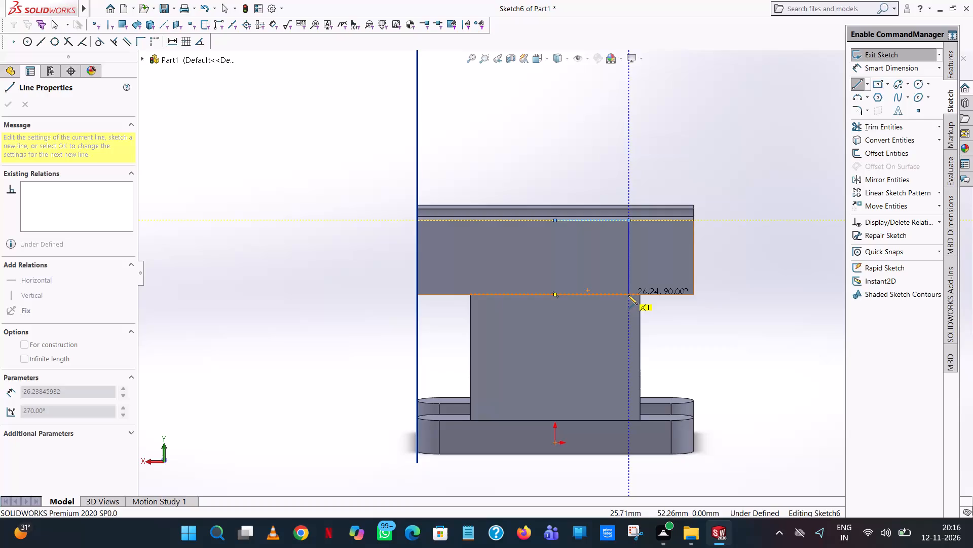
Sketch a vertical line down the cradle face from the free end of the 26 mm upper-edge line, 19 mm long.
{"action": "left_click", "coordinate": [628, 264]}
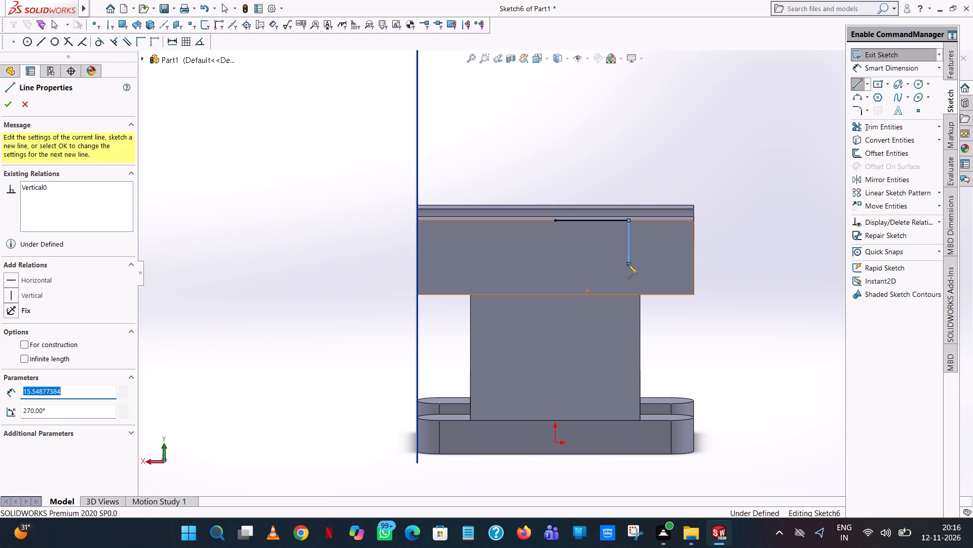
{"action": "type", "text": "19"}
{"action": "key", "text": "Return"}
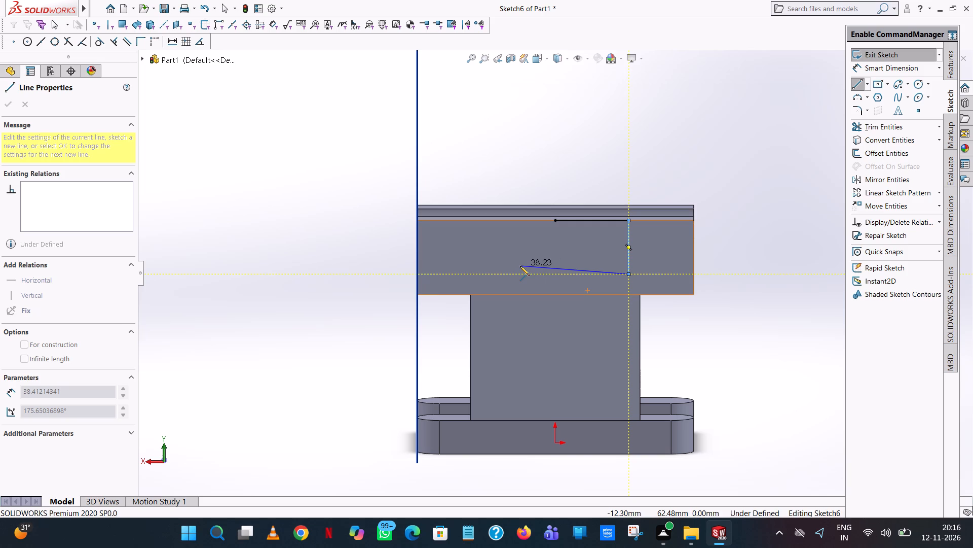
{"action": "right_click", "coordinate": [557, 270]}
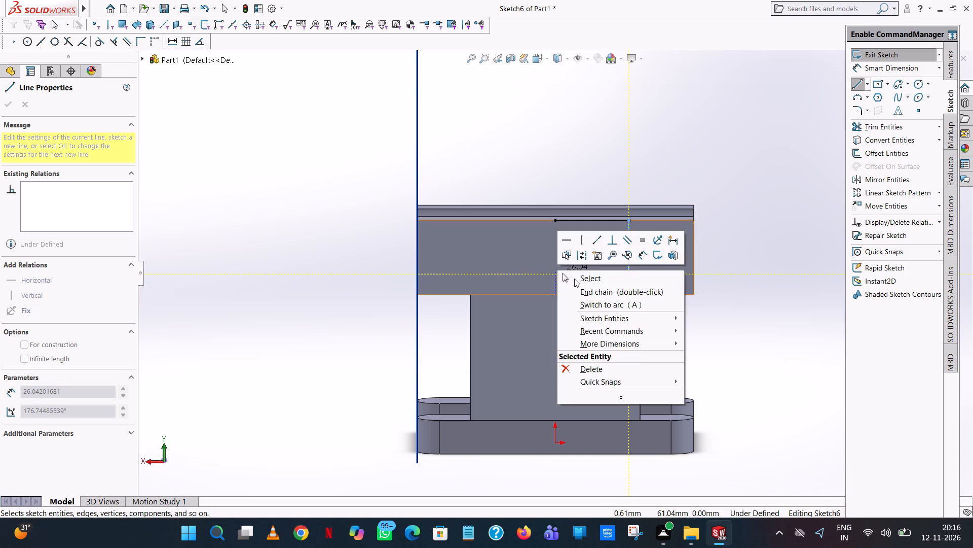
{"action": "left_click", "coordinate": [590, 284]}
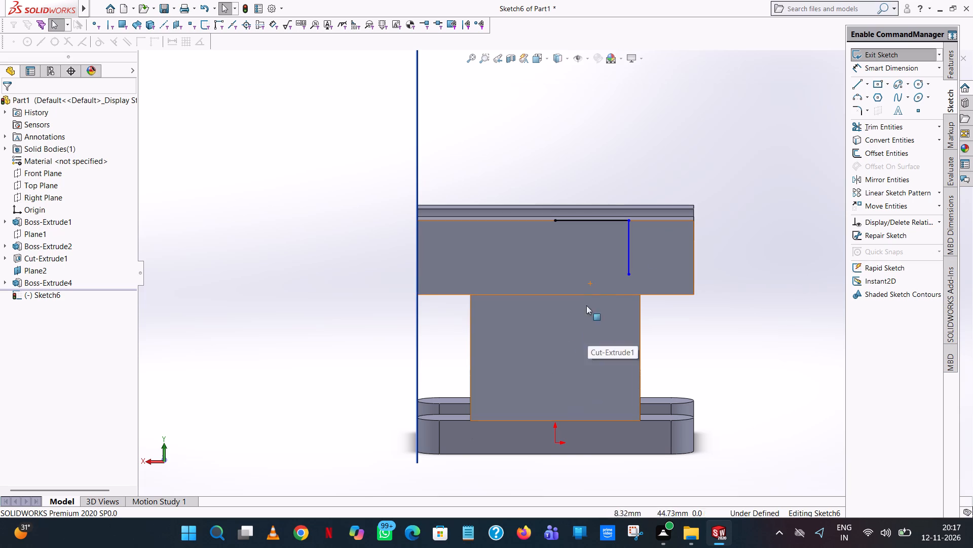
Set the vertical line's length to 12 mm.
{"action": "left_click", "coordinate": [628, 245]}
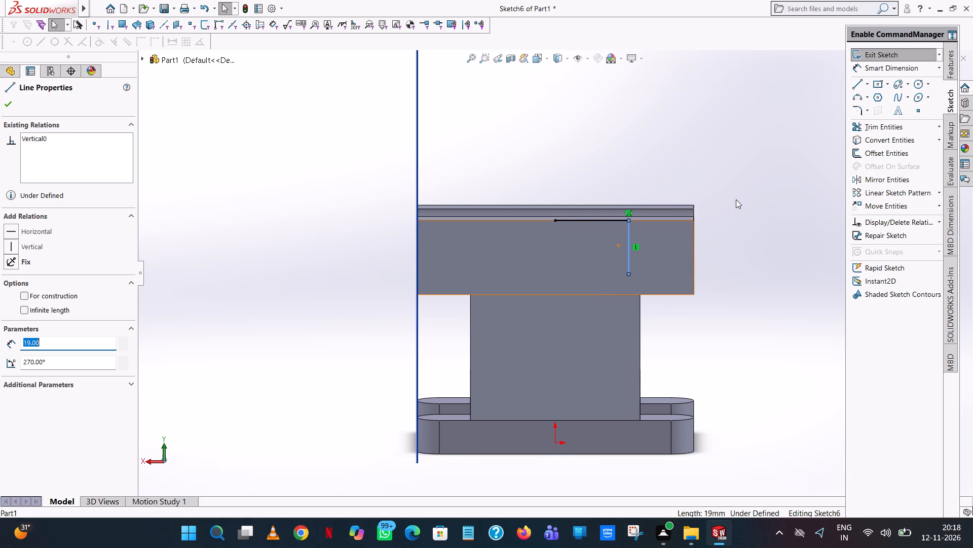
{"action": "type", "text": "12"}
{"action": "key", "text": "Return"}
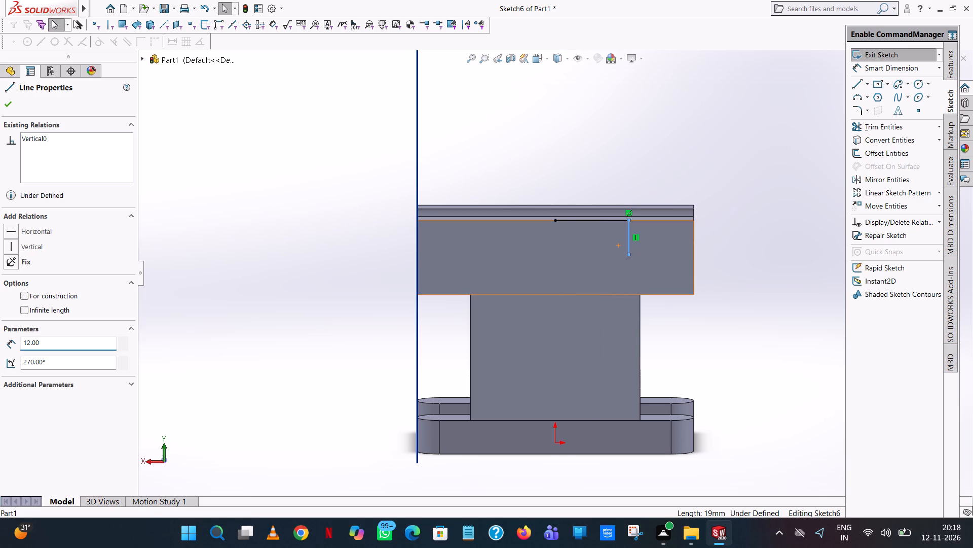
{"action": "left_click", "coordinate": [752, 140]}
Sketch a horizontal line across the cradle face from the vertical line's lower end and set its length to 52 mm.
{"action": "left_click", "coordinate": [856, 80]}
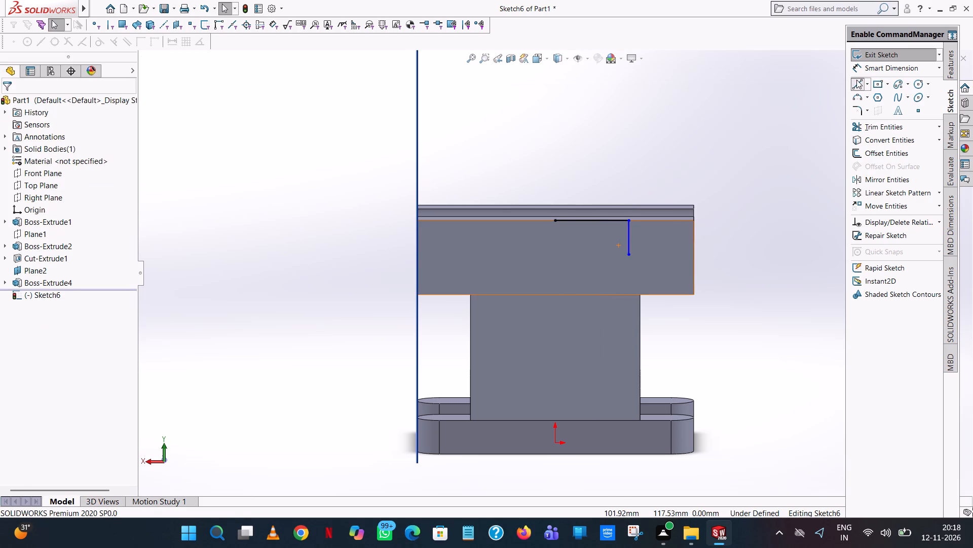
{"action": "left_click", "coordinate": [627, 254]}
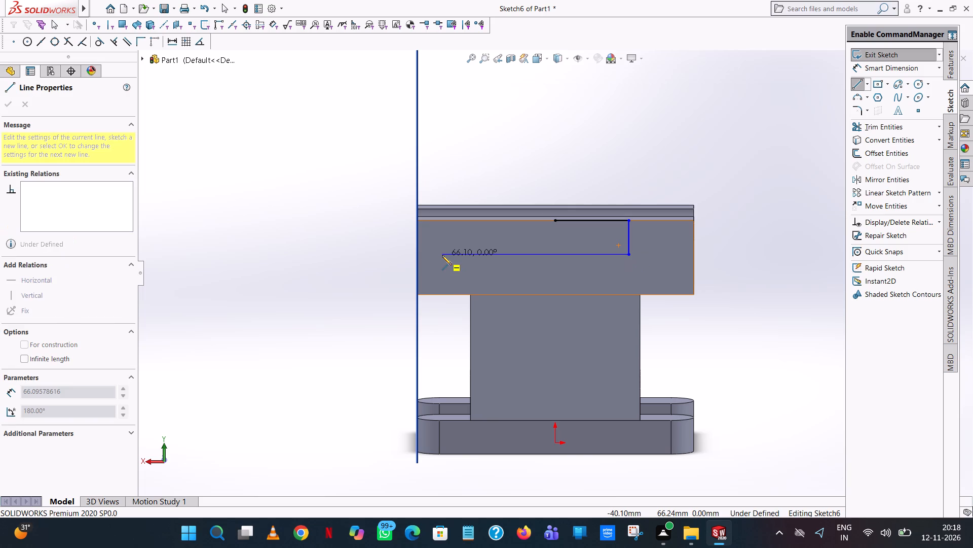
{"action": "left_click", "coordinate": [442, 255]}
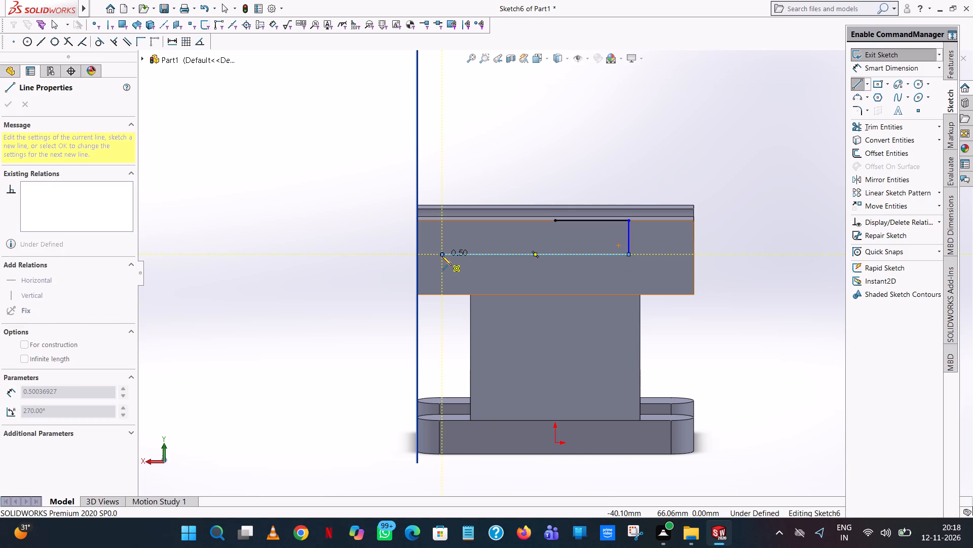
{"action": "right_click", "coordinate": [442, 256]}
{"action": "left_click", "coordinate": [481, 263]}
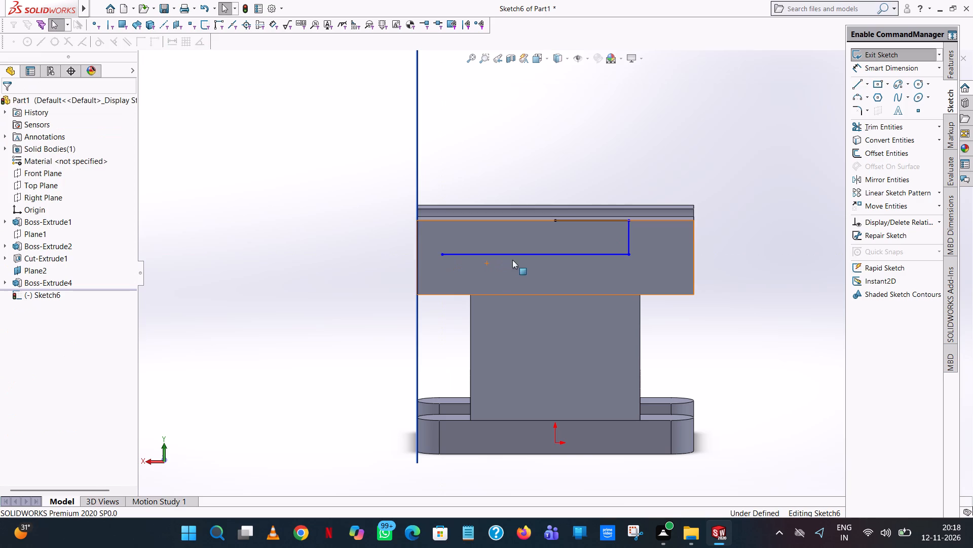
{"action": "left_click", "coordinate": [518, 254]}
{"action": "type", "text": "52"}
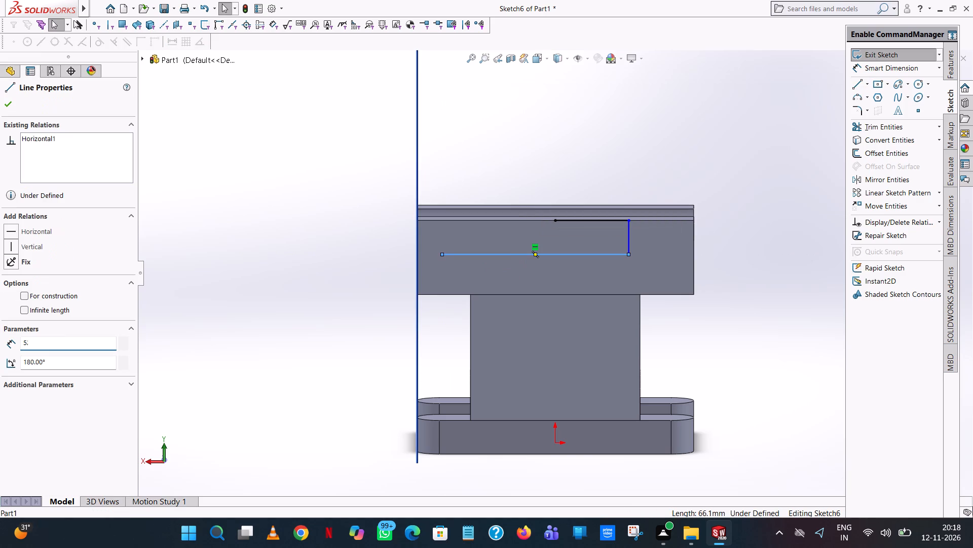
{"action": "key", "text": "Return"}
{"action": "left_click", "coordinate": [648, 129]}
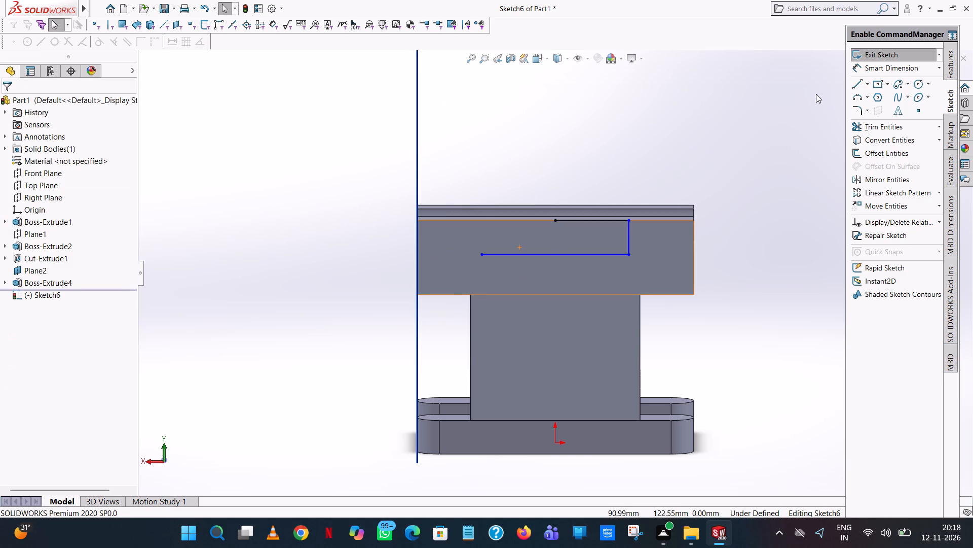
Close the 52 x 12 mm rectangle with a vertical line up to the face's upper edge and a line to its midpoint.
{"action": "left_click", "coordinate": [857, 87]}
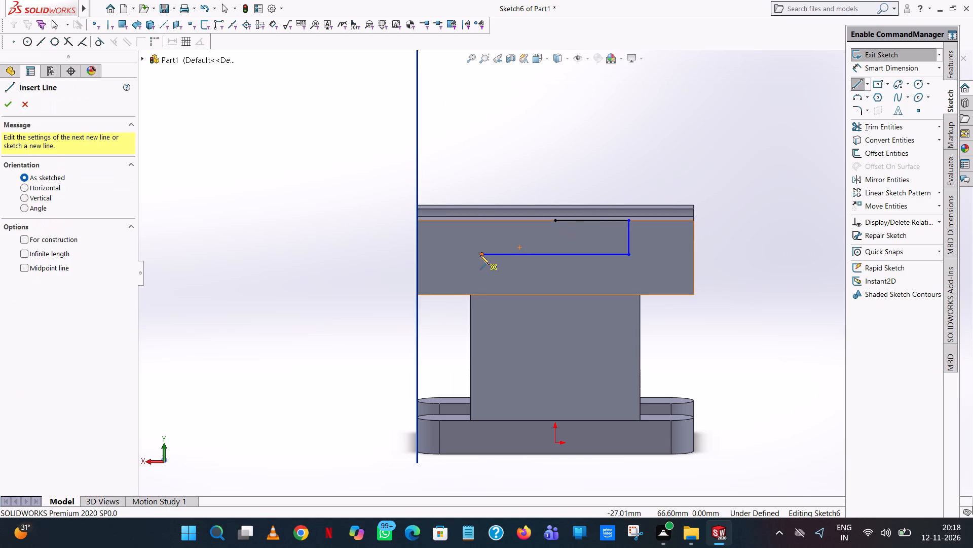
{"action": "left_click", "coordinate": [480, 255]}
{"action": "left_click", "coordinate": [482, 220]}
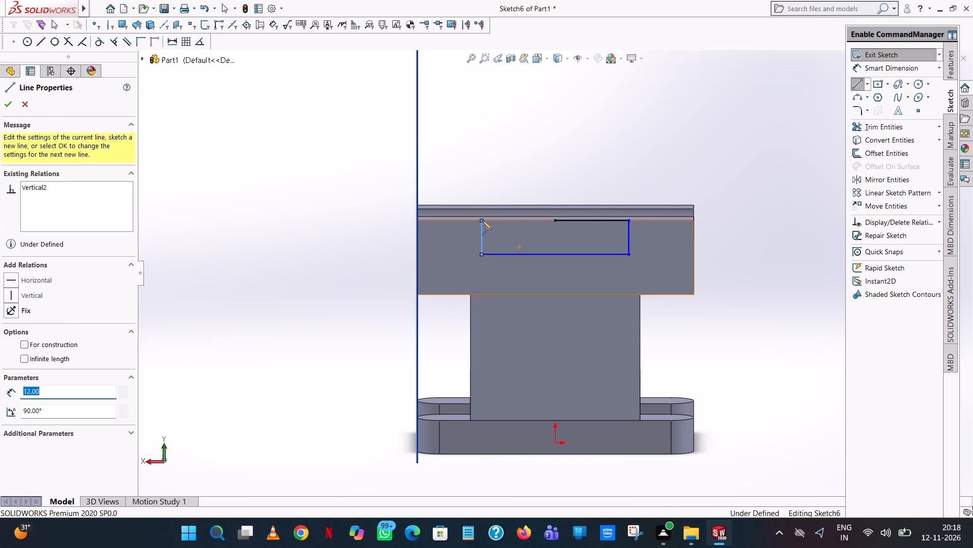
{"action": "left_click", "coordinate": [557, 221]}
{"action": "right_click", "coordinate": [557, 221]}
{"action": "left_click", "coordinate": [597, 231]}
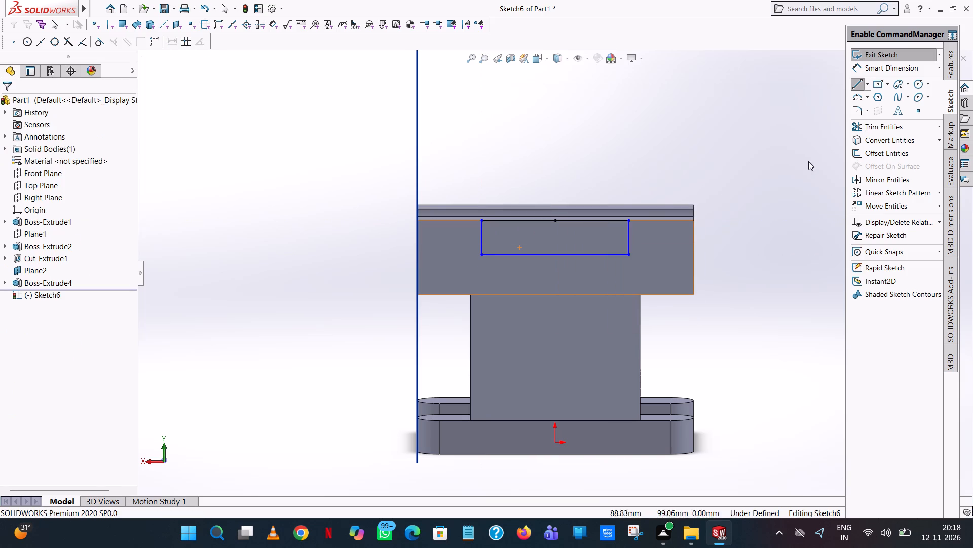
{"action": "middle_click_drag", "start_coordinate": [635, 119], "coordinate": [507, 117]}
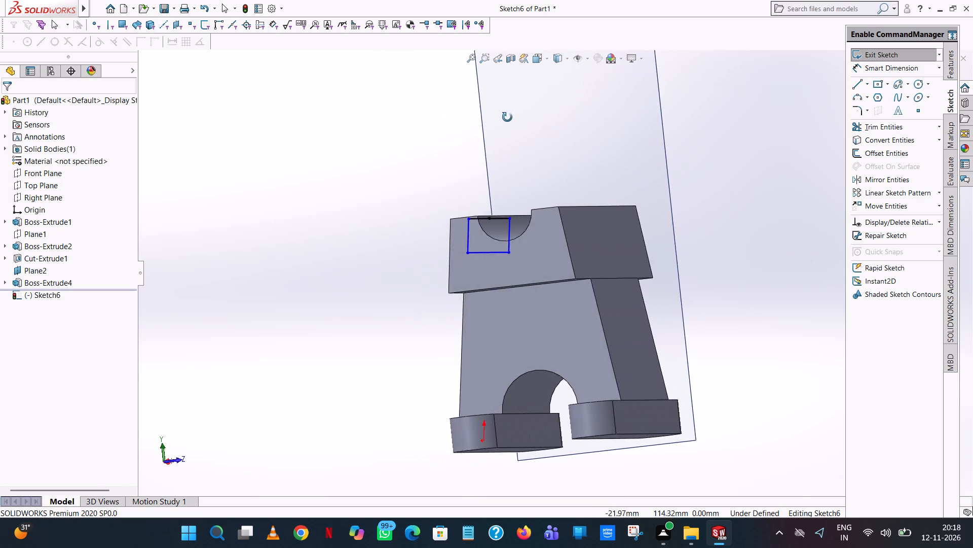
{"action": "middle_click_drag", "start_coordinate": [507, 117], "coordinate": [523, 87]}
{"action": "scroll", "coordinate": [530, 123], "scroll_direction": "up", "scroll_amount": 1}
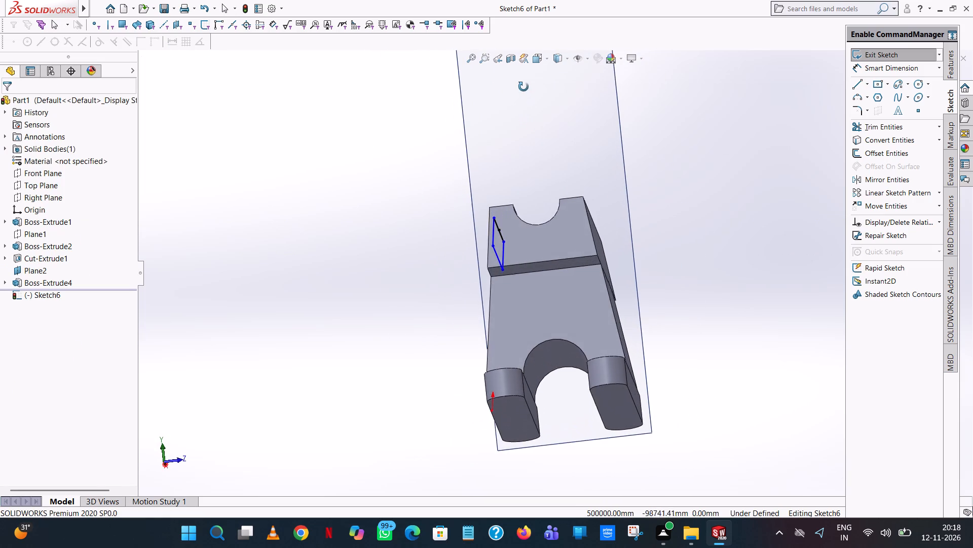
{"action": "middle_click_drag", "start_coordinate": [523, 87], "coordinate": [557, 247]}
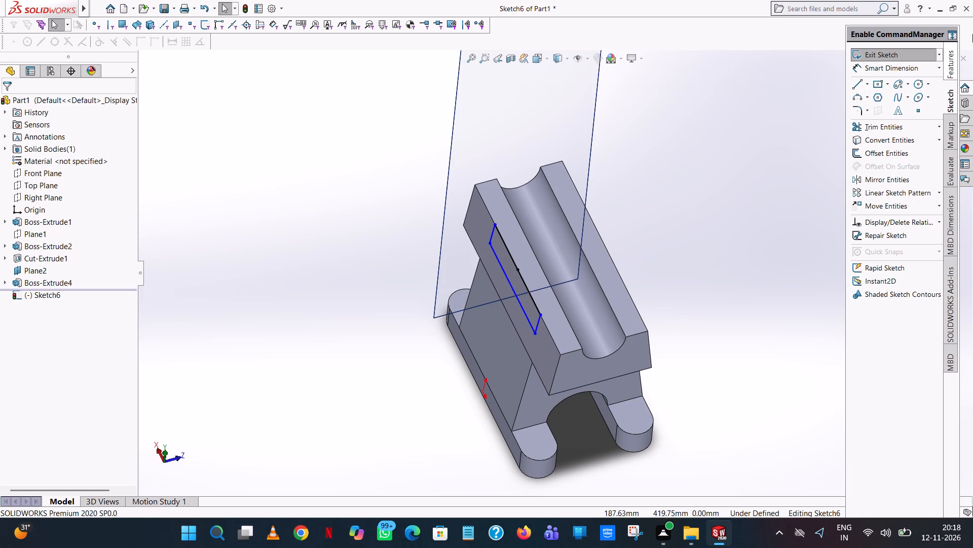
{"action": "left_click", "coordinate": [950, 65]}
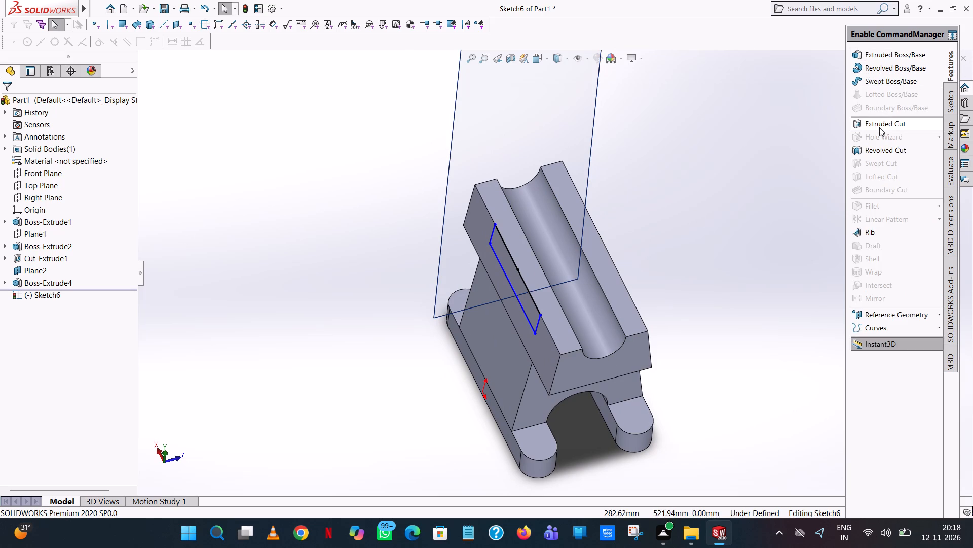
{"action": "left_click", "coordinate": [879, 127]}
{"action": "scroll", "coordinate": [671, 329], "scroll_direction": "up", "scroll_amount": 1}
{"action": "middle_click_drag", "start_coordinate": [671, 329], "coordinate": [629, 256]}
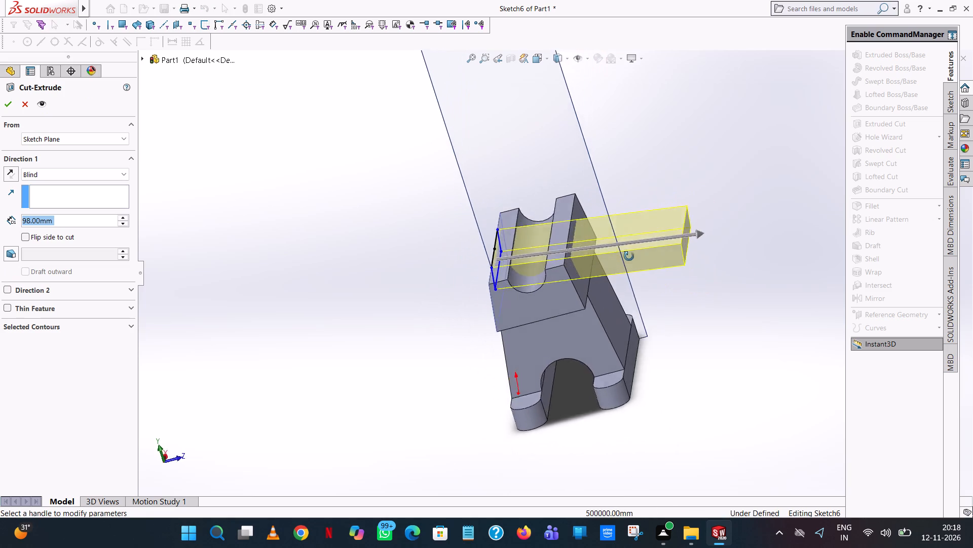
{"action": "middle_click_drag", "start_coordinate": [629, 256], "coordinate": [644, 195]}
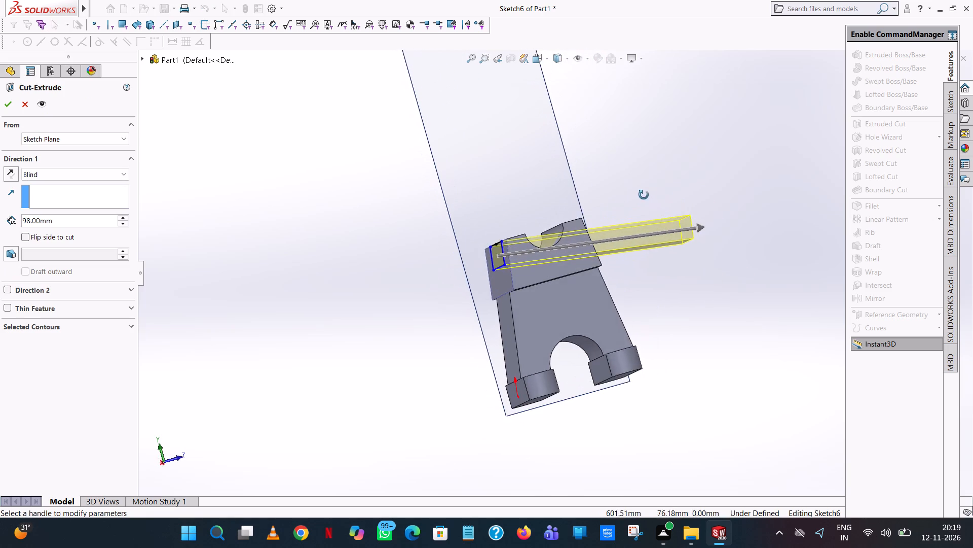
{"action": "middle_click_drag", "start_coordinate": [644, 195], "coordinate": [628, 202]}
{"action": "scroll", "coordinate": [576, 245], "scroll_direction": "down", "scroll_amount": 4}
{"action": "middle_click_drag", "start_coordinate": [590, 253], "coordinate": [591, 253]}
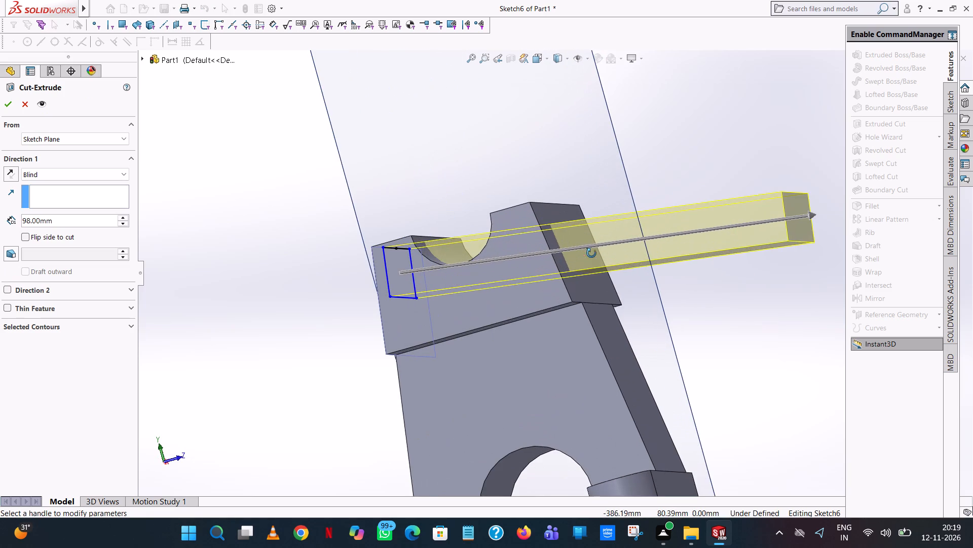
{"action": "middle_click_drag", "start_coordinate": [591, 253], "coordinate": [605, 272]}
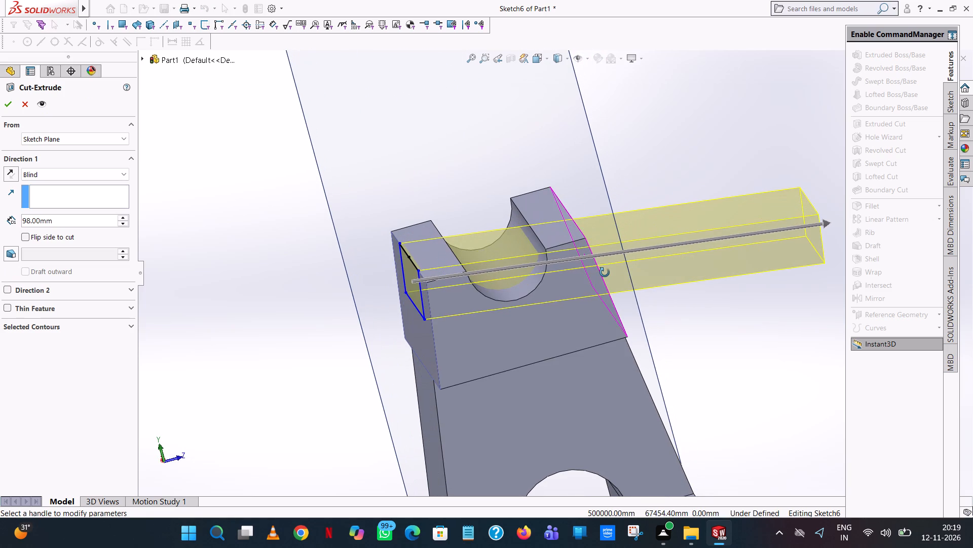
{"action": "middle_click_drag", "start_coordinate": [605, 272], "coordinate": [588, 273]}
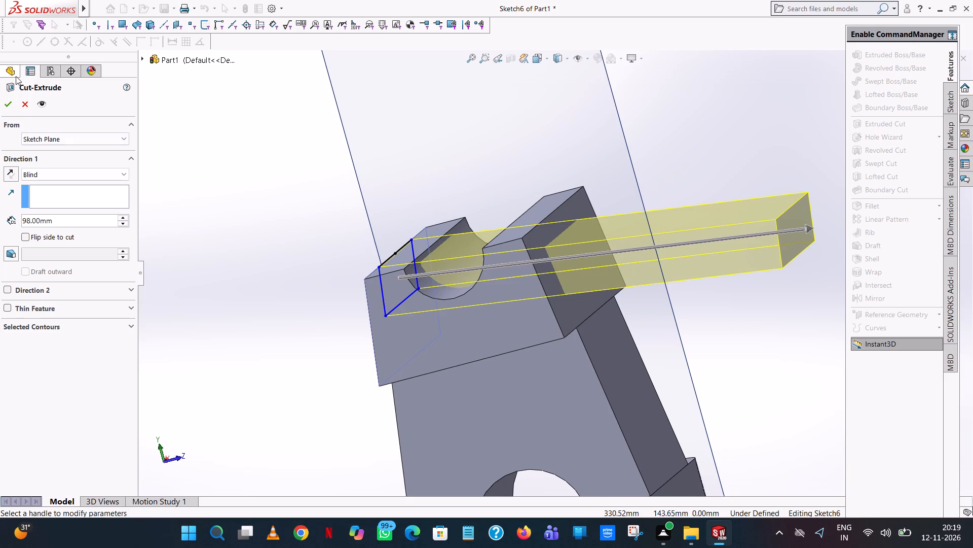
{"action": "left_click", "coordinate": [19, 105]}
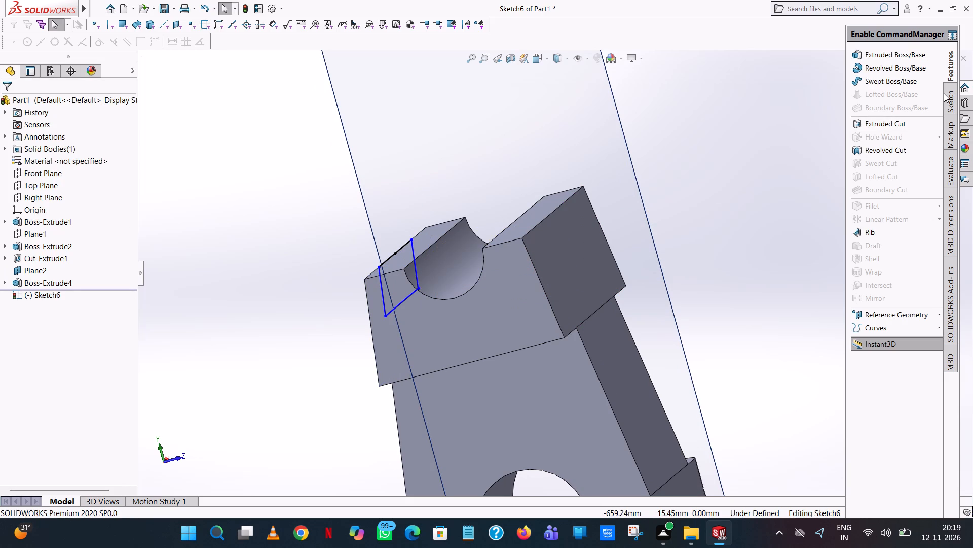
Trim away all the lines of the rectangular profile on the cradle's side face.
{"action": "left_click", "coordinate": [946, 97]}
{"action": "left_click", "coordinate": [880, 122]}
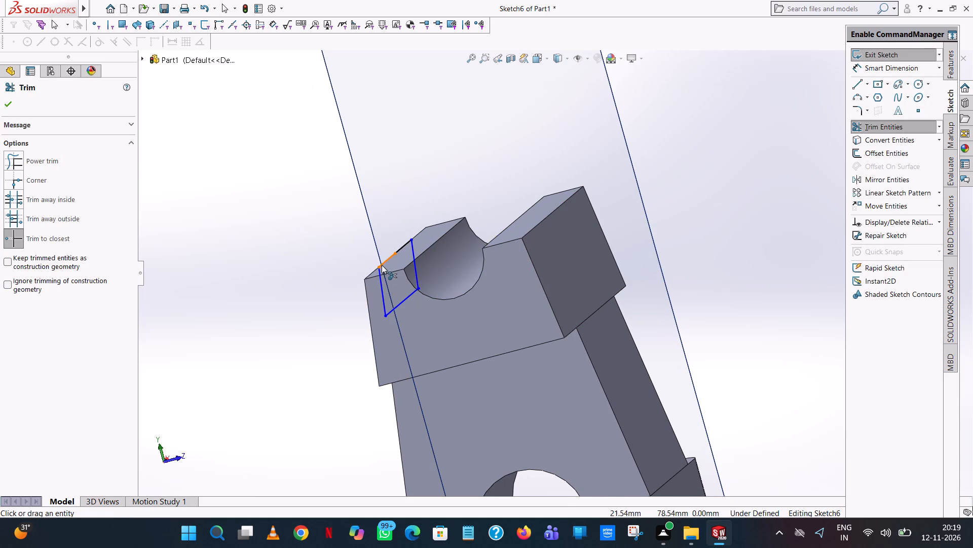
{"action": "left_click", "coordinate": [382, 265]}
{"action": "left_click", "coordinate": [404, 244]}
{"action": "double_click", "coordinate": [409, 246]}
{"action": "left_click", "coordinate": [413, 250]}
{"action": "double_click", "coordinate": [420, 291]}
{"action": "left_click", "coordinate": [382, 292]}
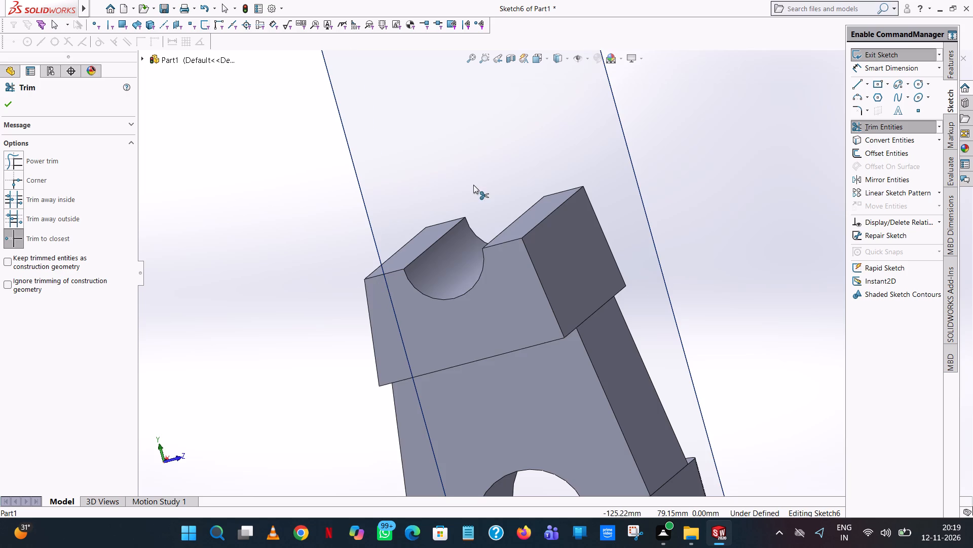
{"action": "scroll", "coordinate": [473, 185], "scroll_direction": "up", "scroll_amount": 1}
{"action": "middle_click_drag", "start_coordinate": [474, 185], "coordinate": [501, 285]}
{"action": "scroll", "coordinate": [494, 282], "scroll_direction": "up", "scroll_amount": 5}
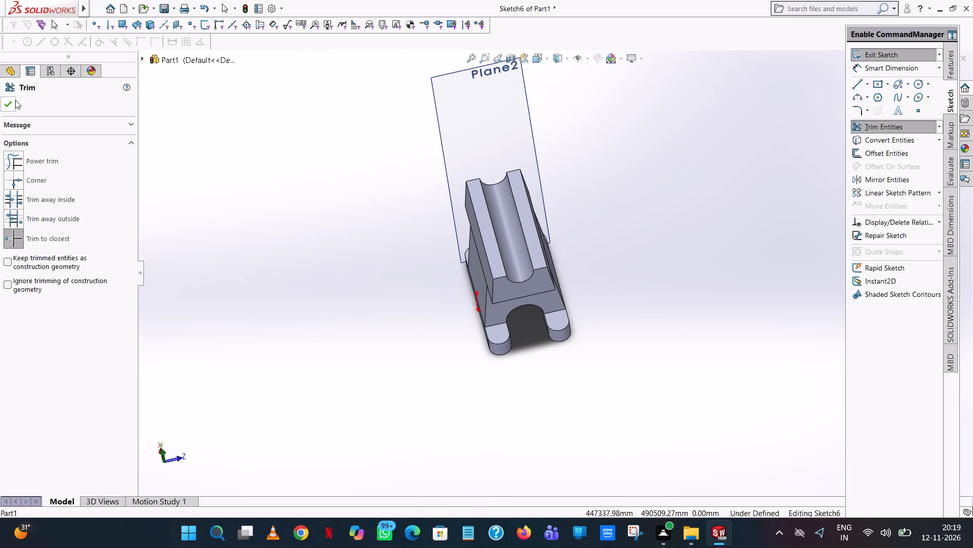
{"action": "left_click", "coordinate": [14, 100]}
Hide Plane2.
{"action": "left_click", "coordinate": [33, 268]}
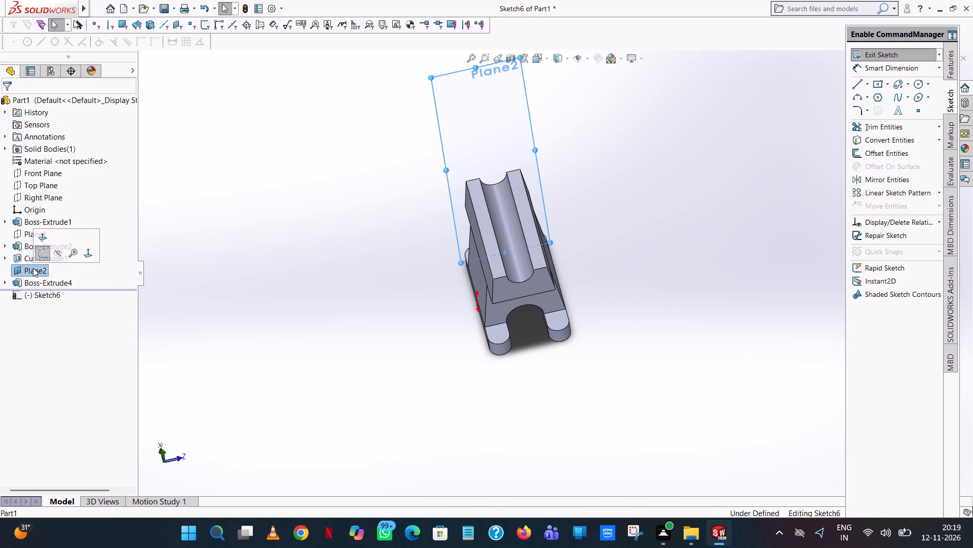
{"action": "left_click", "coordinate": [55, 252]}
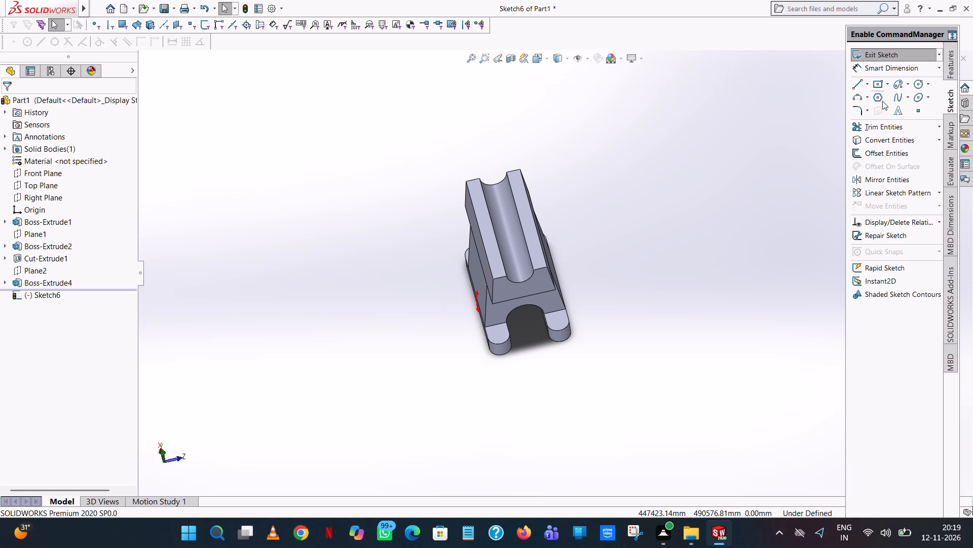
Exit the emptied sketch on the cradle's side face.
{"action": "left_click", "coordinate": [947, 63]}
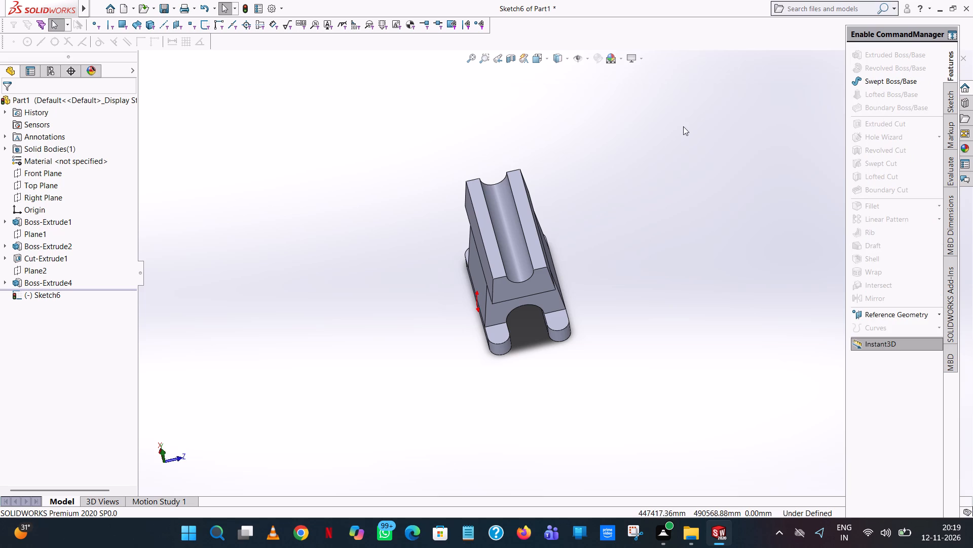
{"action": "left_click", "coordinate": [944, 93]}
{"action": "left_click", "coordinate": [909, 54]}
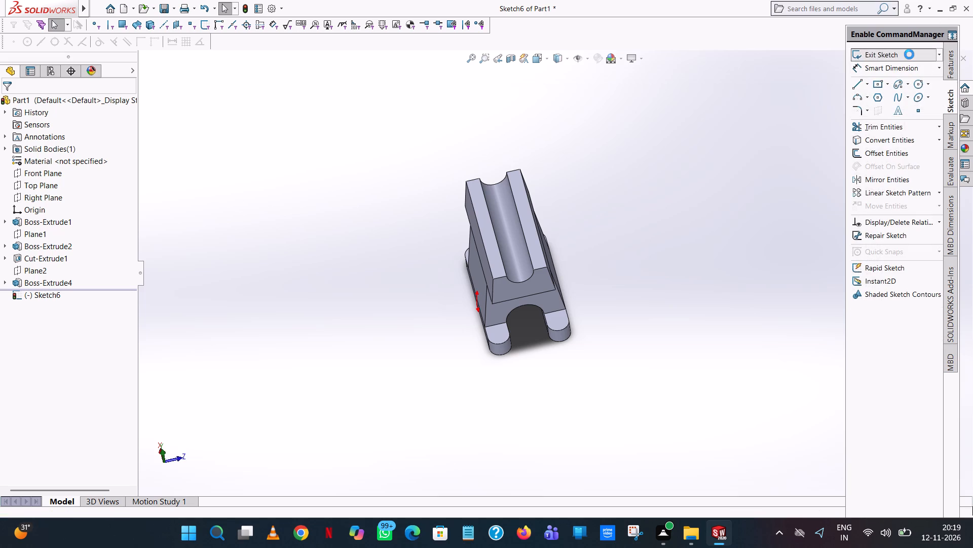
Start an extruded cut on the upper cradle's top face and draw a 26 mm horizontal line along X from the origin.
{"action": "left_click", "coordinate": [951, 60]}
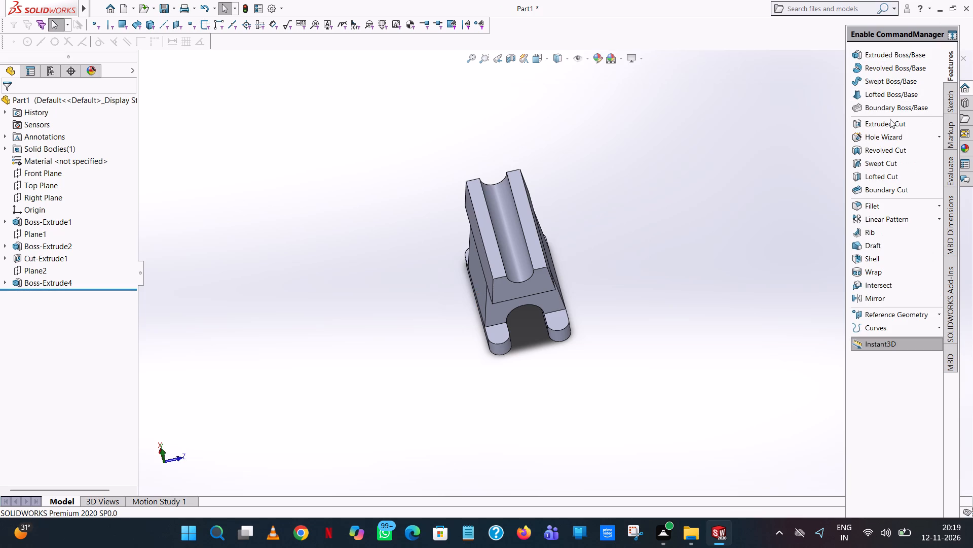
{"action": "left_click", "coordinate": [886, 127]}
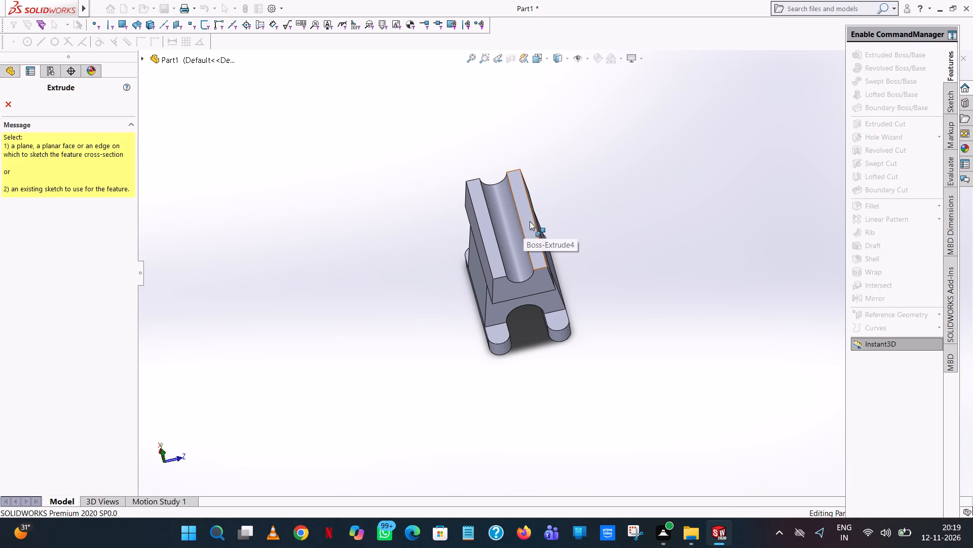
{"action": "left_click", "coordinate": [530, 221]}
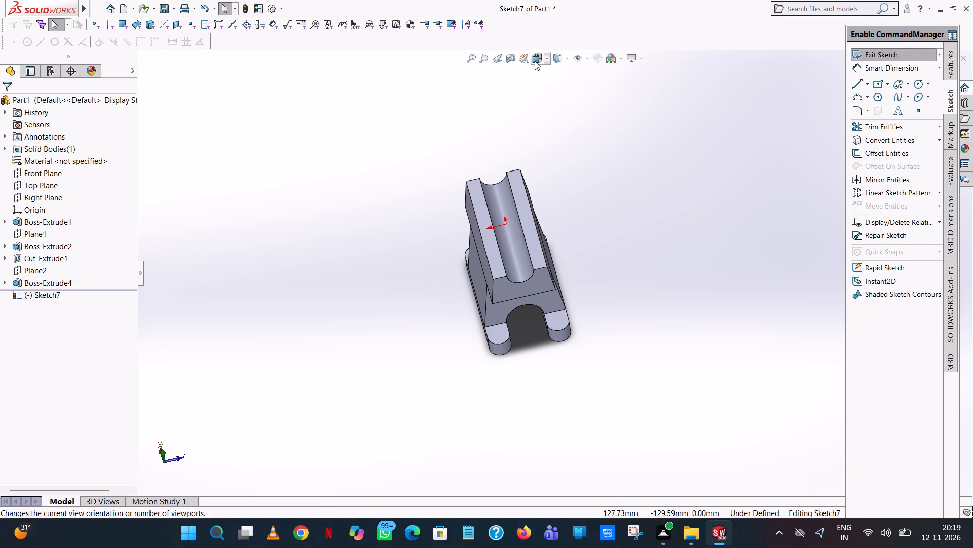
{"action": "left_click", "coordinate": [546, 55]}
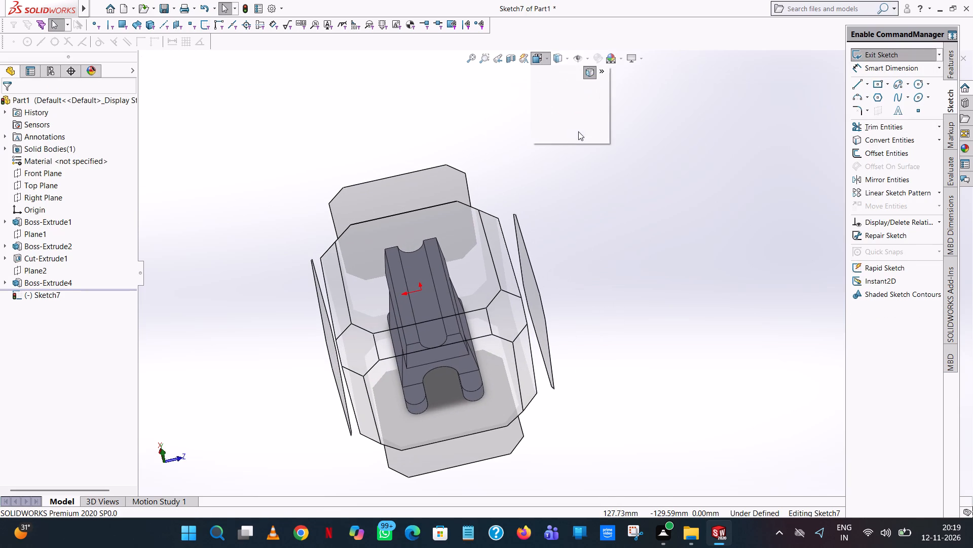
{"action": "left_click", "coordinate": [596, 115]}
{"action": "scroll", "coordinate": [566, 379], "scroll_direction": "down", "scroll_amount": 5}
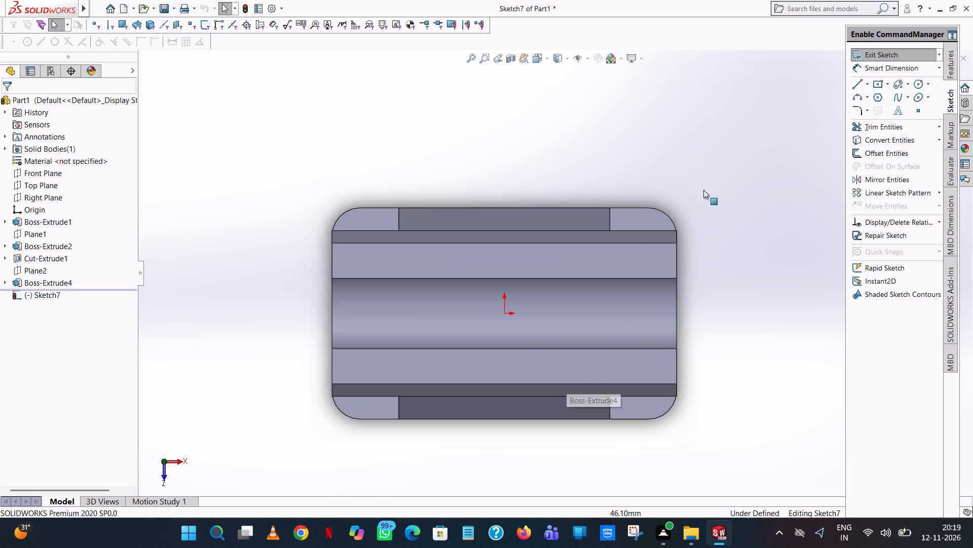
{"action": "left_click", "coordinate": [860, 80]}
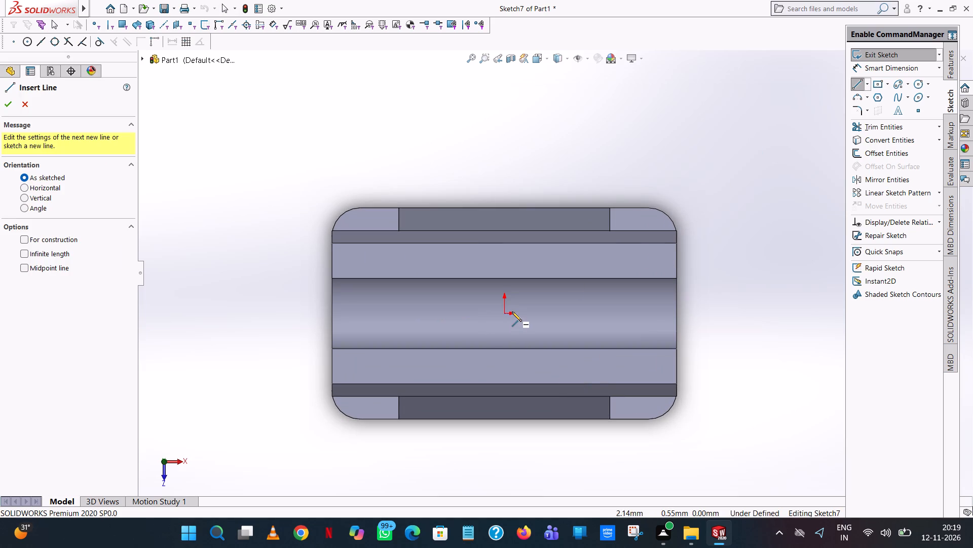
{"action": "left_click", "coordinate": [505, 313]}
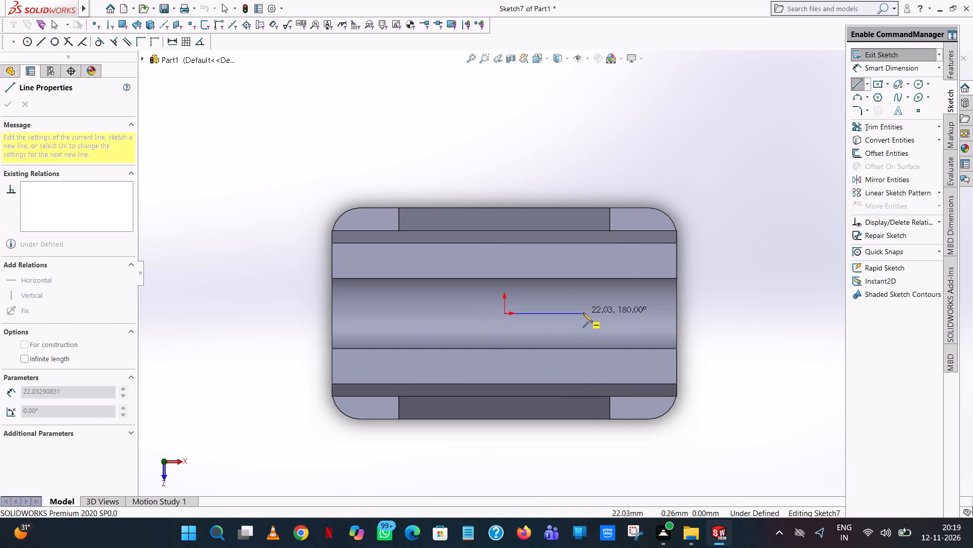
{"action": "left_click", "coordinate": [583, 313]}
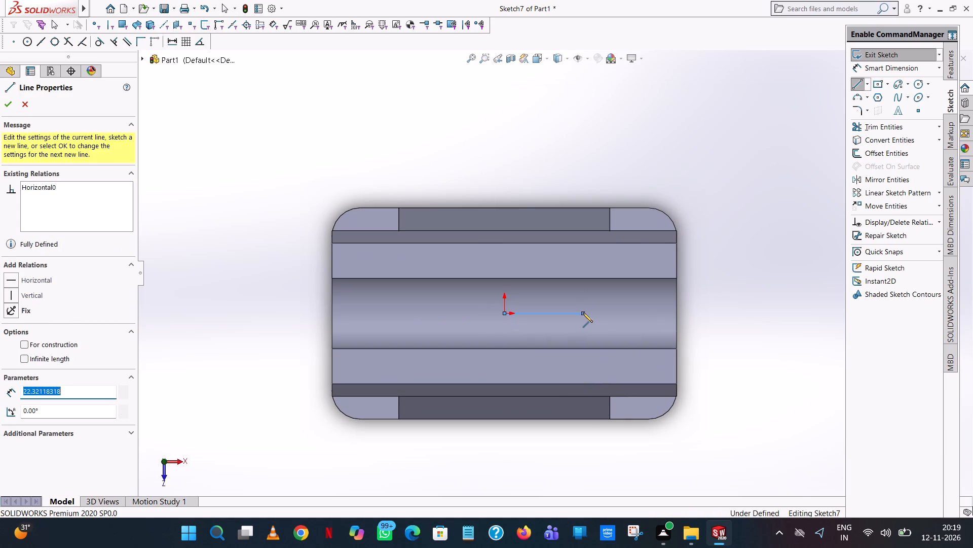
{"action": "type", "text": "26"}
{"action": "key", "text": "Return"}
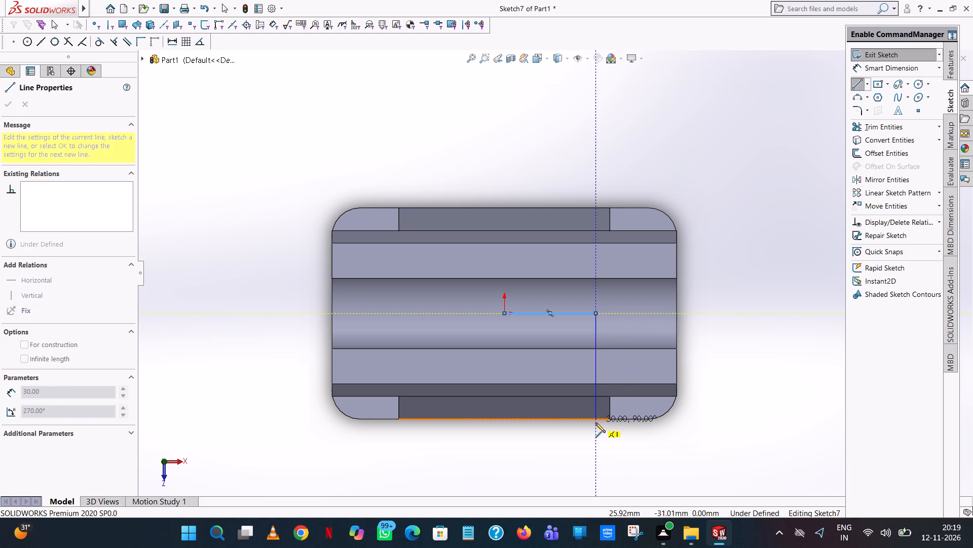
Complete a 52 mm wide rectangle, about 72 mm long, centred across the block and extending past both of its long sides.
{"action": "left_click", "coordinate": [595, 442]}
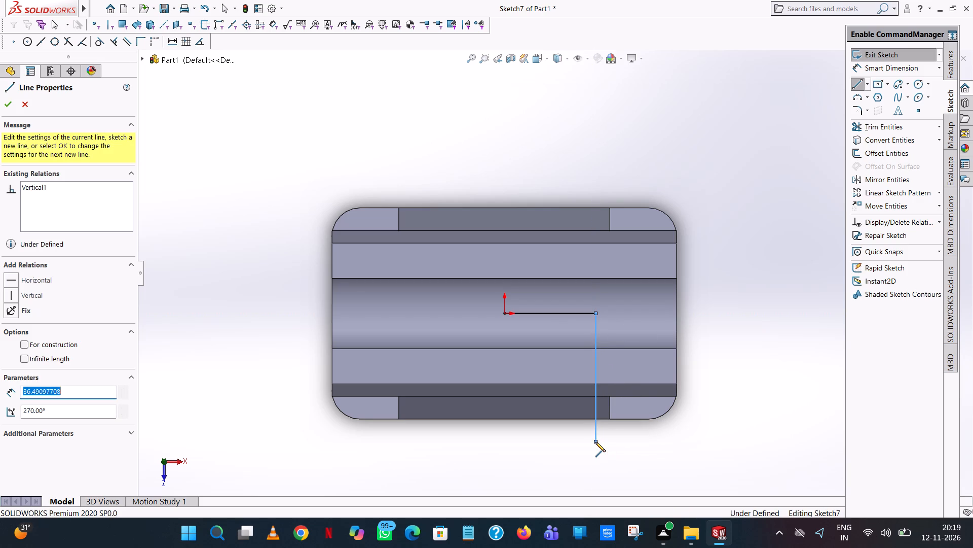
{"action": "left_click", "coordinate": [370, 442]}
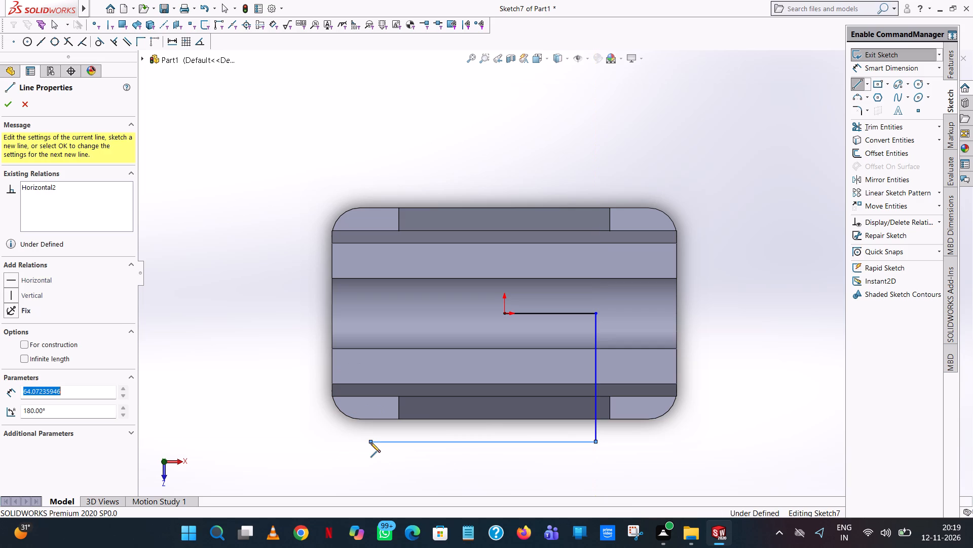
{"action": "type", "text": "52"}
{"action": "key", "text": "Return"}
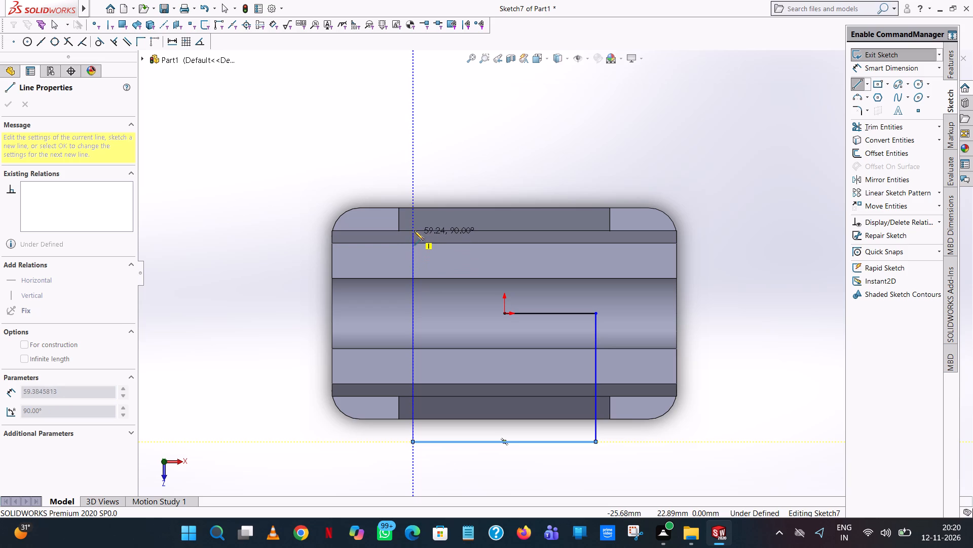
{"action": "left_click", "coordinate": [414, 188]}
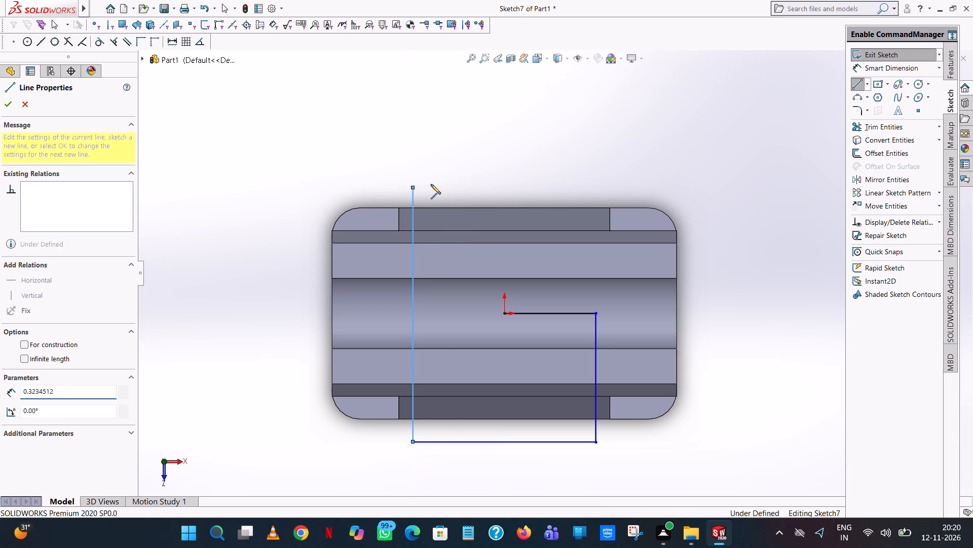
{"action": "left_click", "coordinate": [595, 187]}
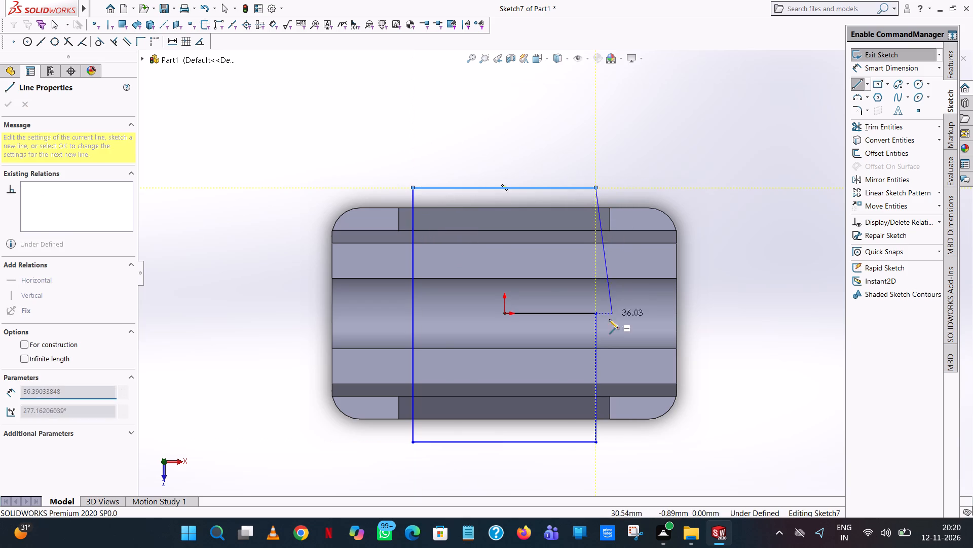
{"action": "left_click", "coordinate": [595, 314]}
{"action": "right_click", "coordinate": [595, 314]}
{"action": "left_click", "coordinate": [615, 319]}
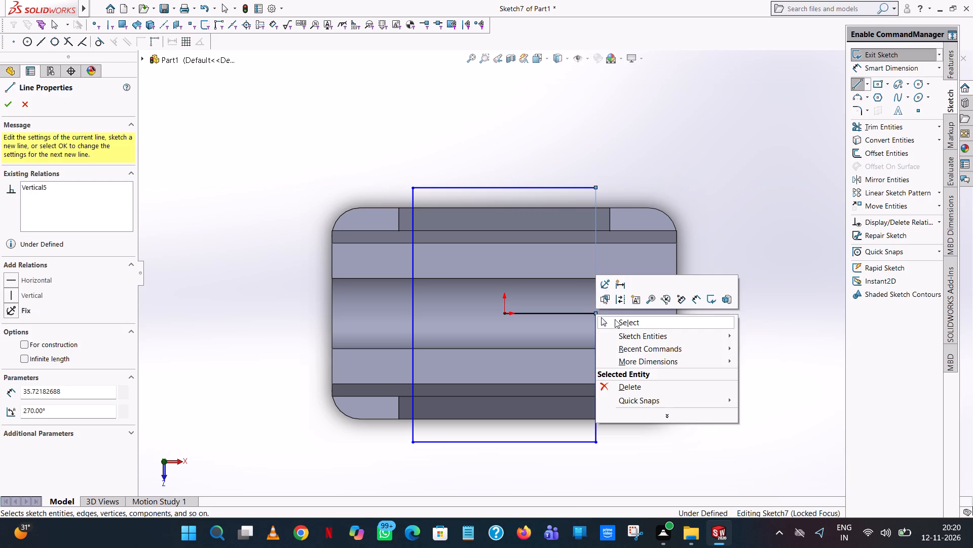
Trim away the 26 mm helper line between the origin and the rectangle's side.
{"action": "left_click", "coordinate": [881, 129]}
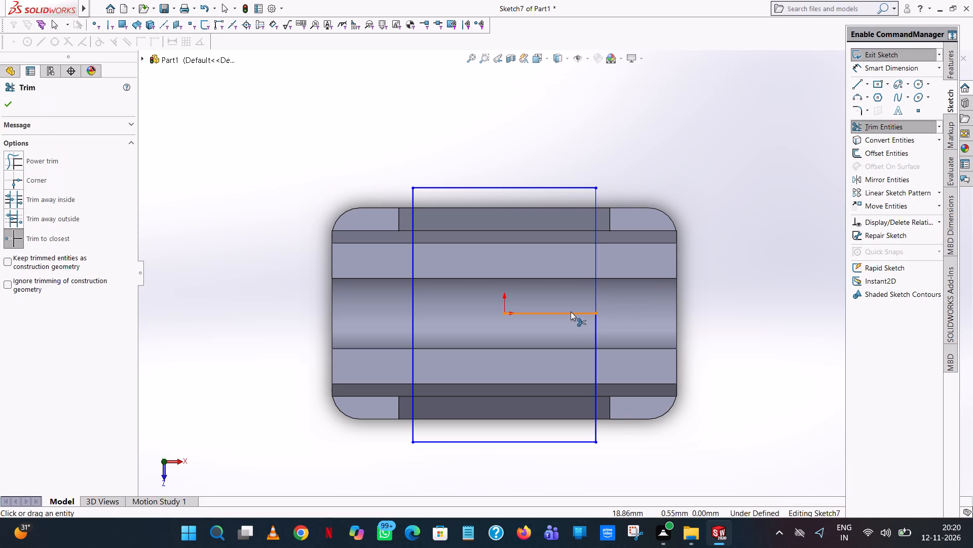
{"action": "left_click", "coordinate": [571, 312]}
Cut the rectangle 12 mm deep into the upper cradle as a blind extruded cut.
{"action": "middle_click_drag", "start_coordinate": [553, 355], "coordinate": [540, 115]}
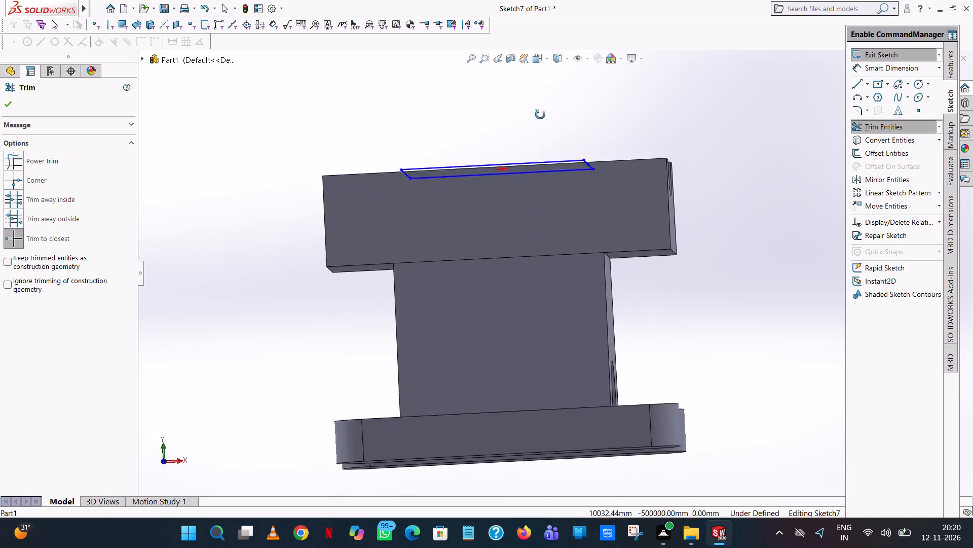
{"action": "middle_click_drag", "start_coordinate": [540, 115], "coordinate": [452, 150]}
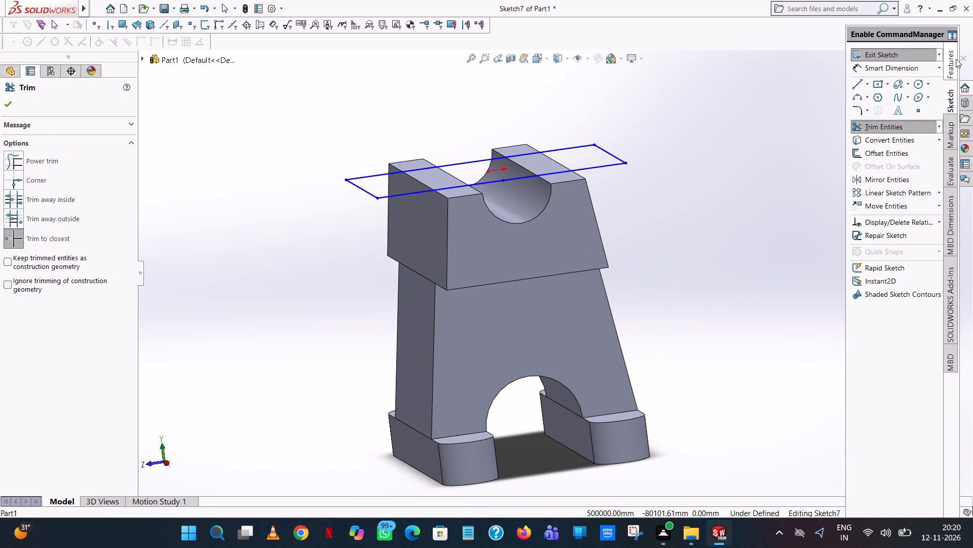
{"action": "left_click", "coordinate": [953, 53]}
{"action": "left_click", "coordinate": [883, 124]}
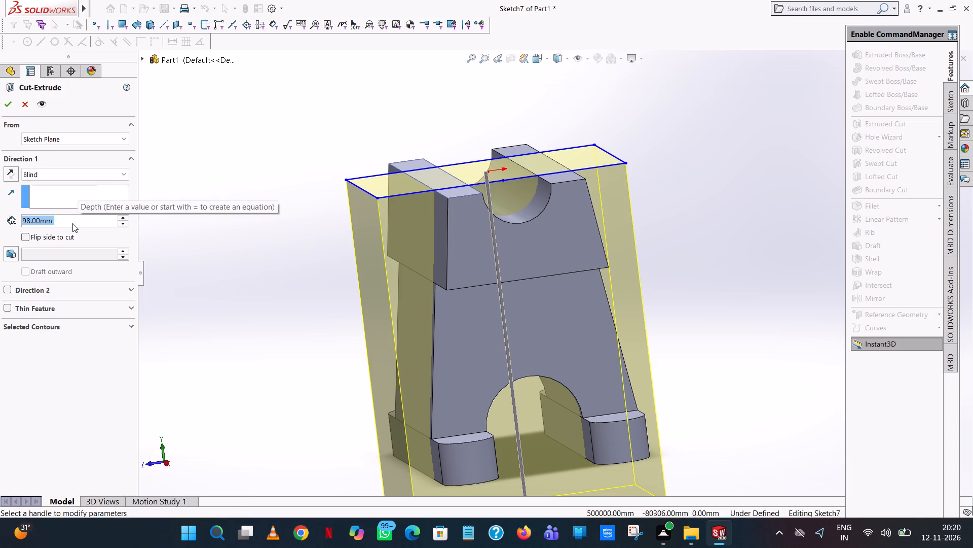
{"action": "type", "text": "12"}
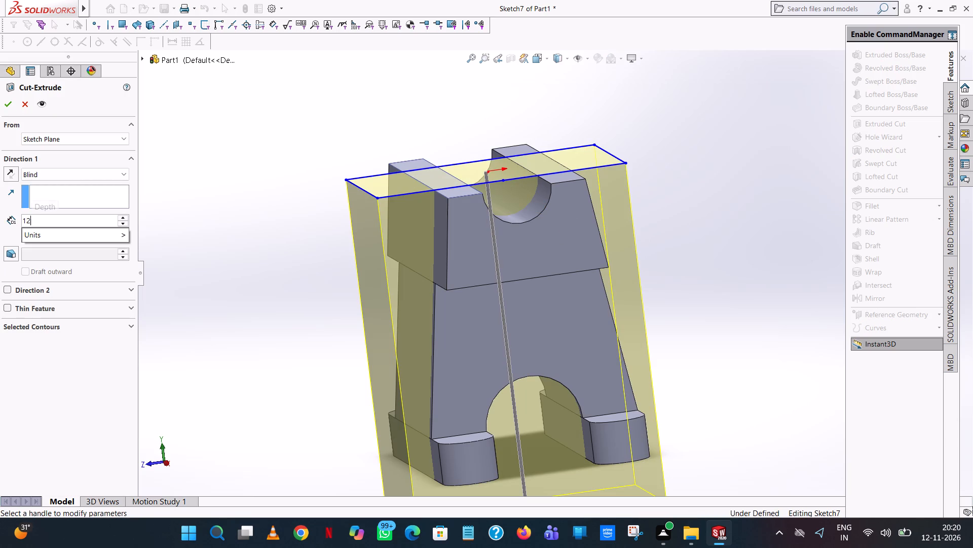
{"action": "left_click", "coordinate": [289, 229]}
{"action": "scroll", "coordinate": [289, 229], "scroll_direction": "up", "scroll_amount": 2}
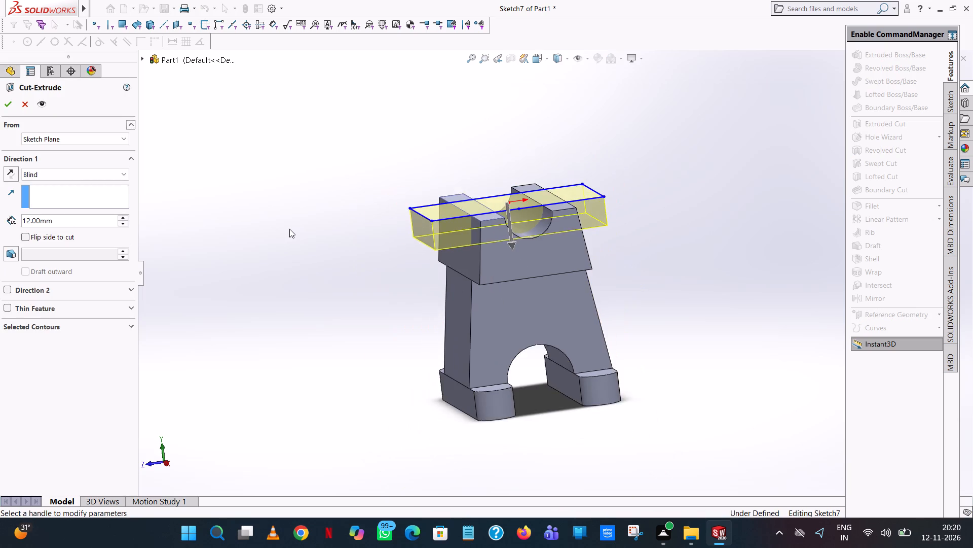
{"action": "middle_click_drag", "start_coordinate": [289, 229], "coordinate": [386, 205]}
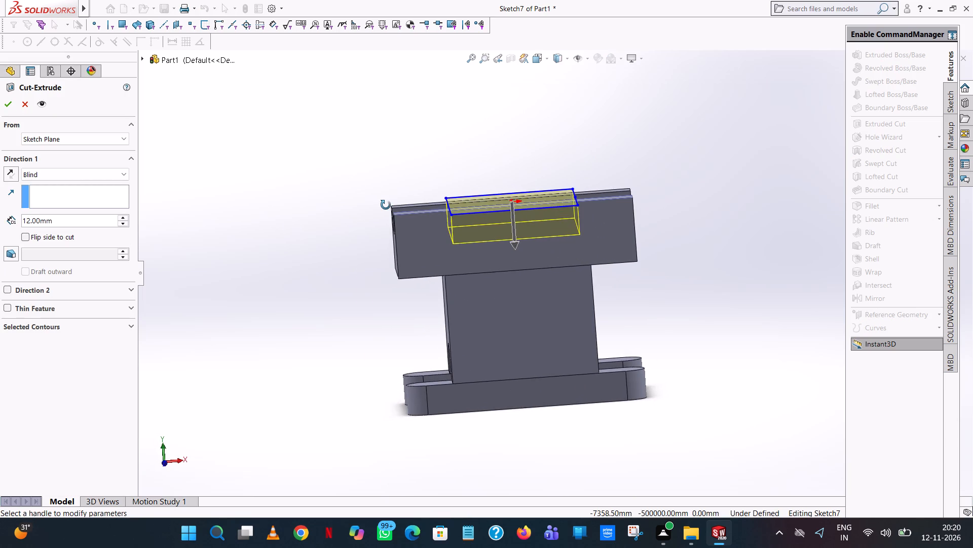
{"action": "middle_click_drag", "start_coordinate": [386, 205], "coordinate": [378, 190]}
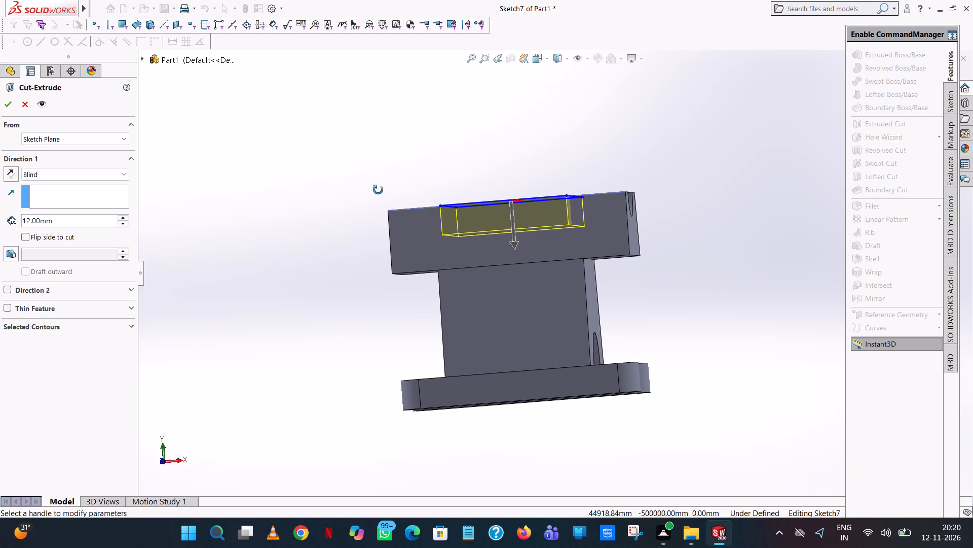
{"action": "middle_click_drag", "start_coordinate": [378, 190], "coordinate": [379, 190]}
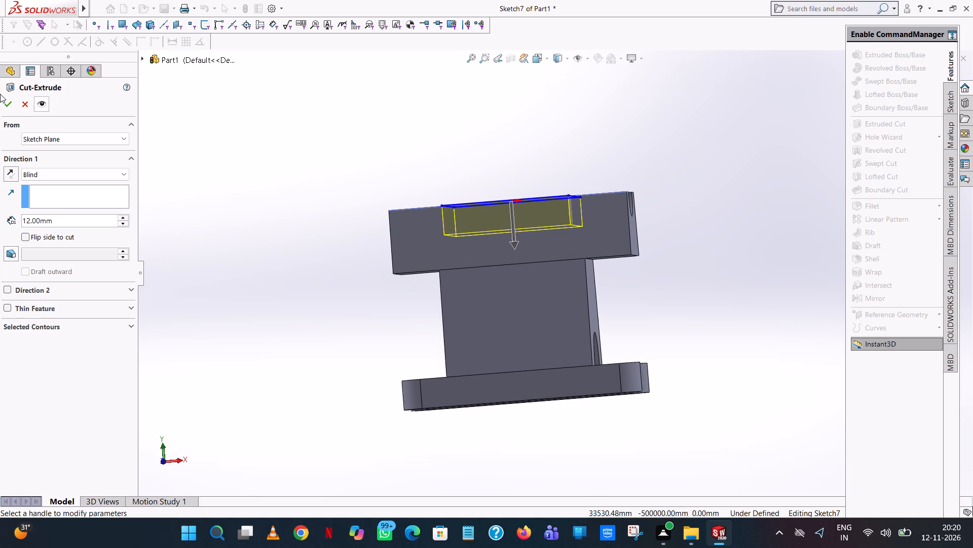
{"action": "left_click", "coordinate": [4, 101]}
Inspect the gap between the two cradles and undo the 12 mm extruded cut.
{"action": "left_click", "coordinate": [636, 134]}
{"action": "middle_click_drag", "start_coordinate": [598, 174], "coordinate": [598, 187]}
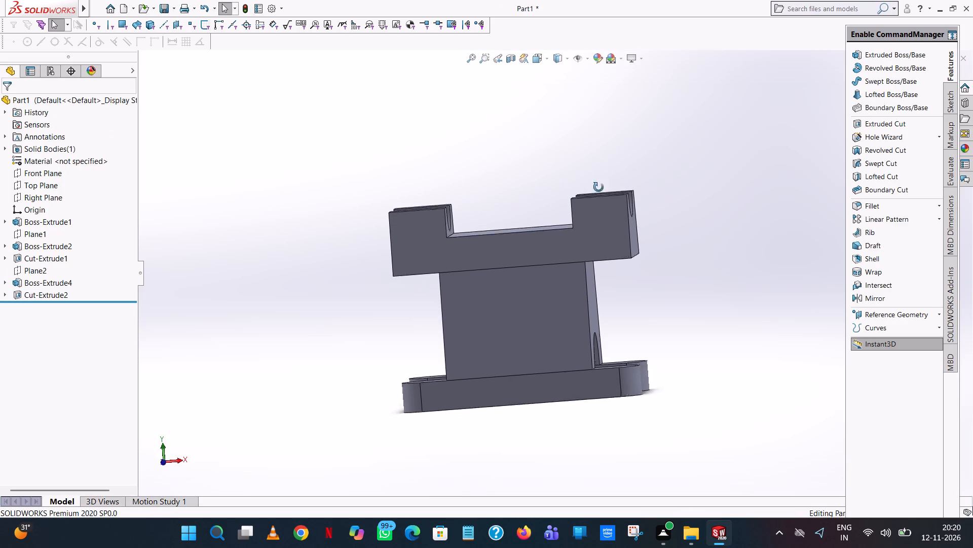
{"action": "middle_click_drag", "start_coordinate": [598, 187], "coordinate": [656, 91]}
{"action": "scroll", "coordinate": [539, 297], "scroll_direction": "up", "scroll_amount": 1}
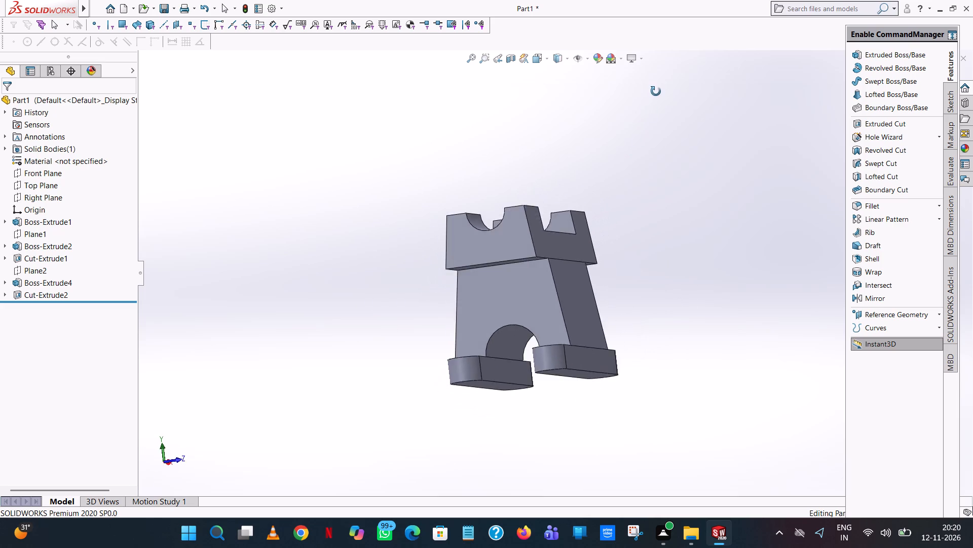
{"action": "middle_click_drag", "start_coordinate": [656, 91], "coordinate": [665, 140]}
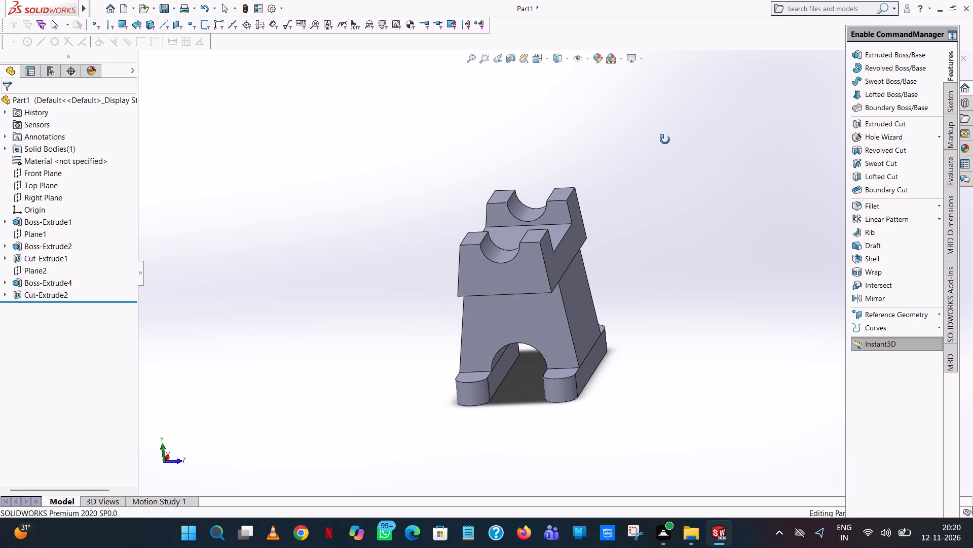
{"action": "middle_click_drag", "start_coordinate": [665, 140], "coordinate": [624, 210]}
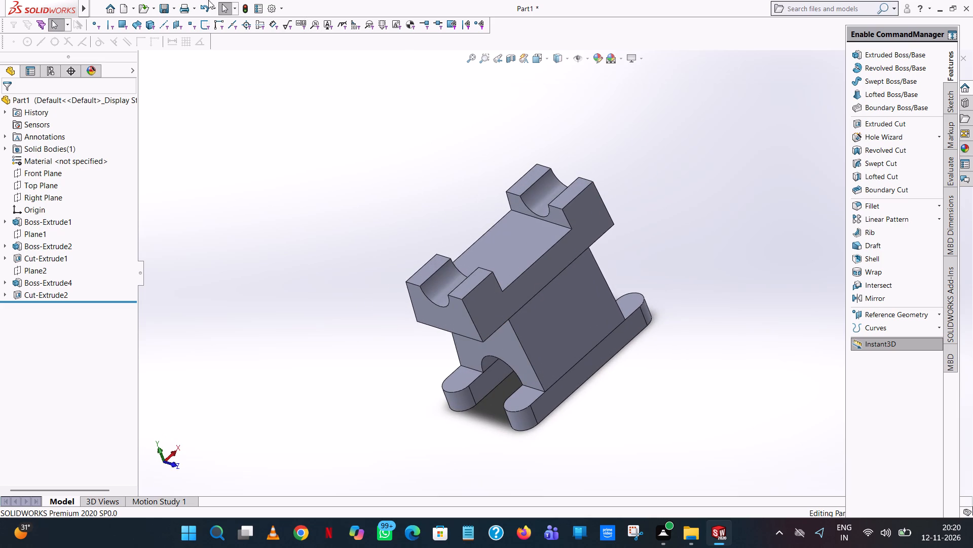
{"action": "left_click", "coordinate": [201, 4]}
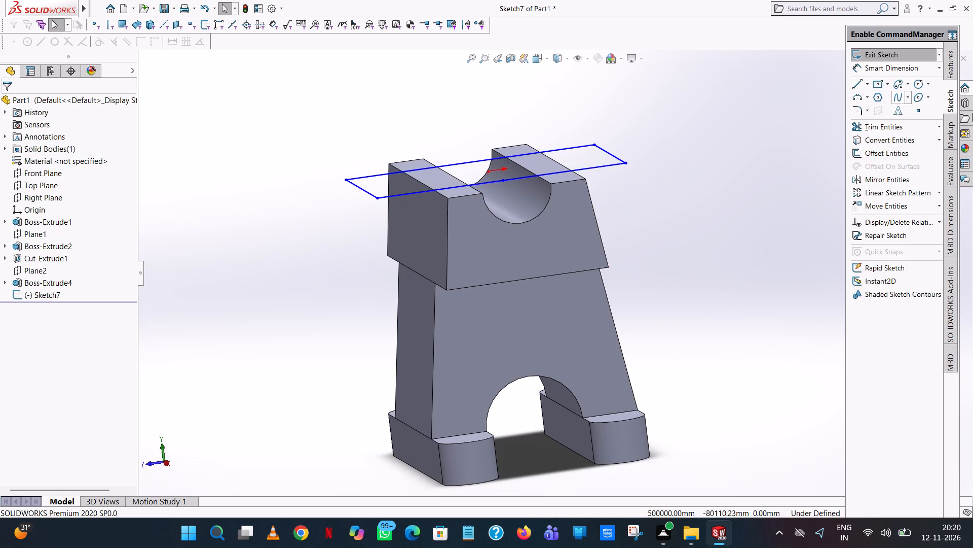
Cut the 52 mm wide rectangle 15 mm deep into the upper cradle as a blind extruded cut.
{"action": "left_click", "coordinate": [955, 57]}
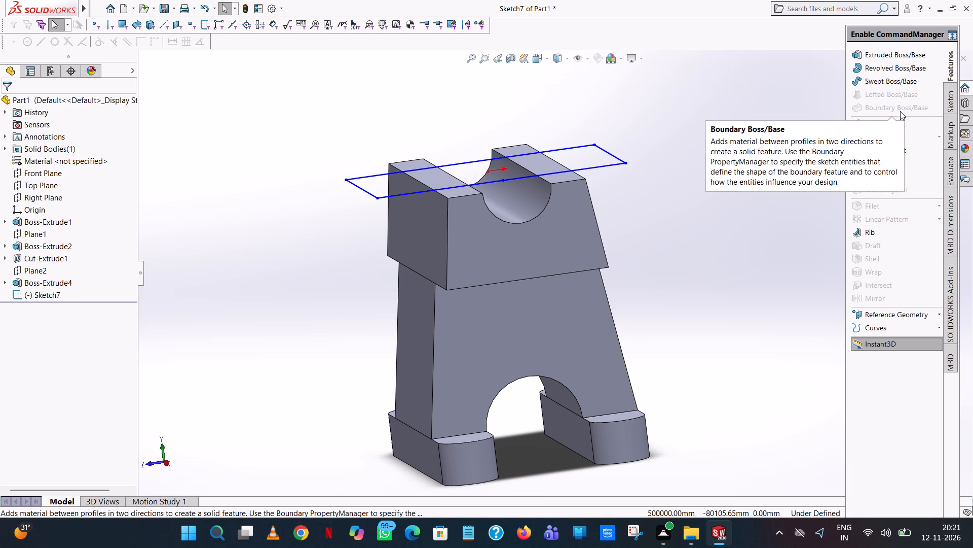
{"action": "left_click", "coordinate": [894, 123]}
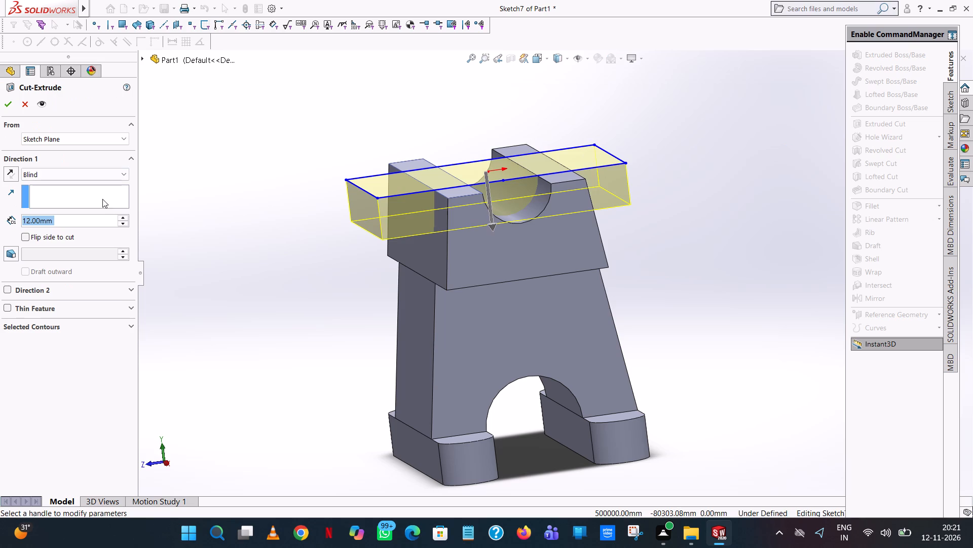
{"action": "middle_click_drag", "start_coordinate": [410, 260], "coordinate": [387, 241]}
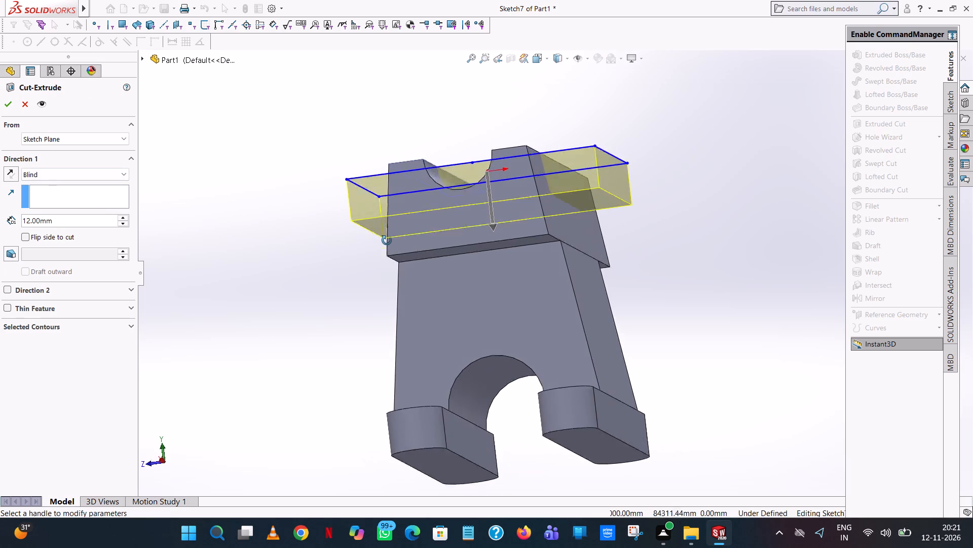
{"action": "middle_click_drag", "start_coordinate": [387, 241], "coordinate": [387, 283]}
{"action": "scroll", "coordinate": [469, 206], "scroll_direction": "down", "scroll_amount": 4}
{"action": "middle_click_drag", "start_coordinate": [471, 205], "coordinate": [486, 191]}
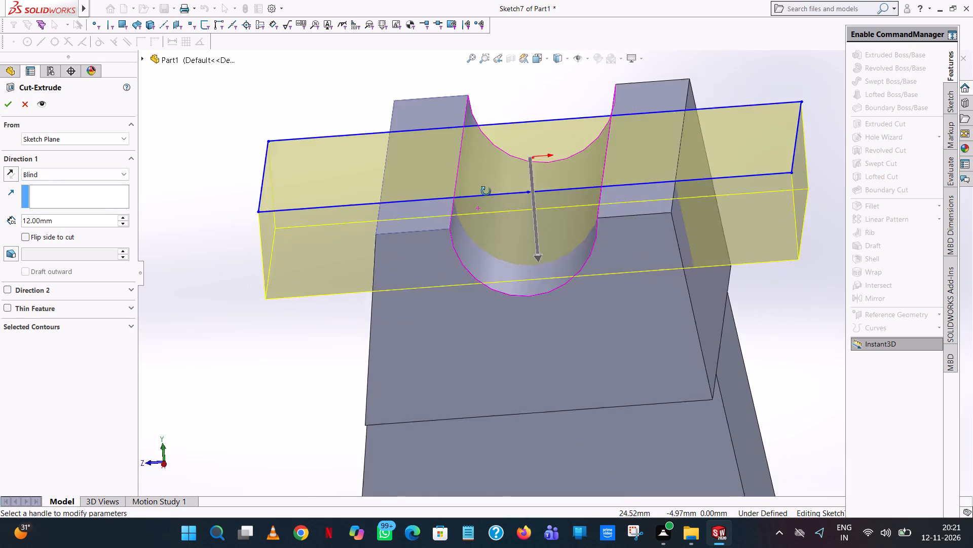
{"action": "middle_click_drag", "start_coordinate": [486, 191], "coordinate": [533, 193]}
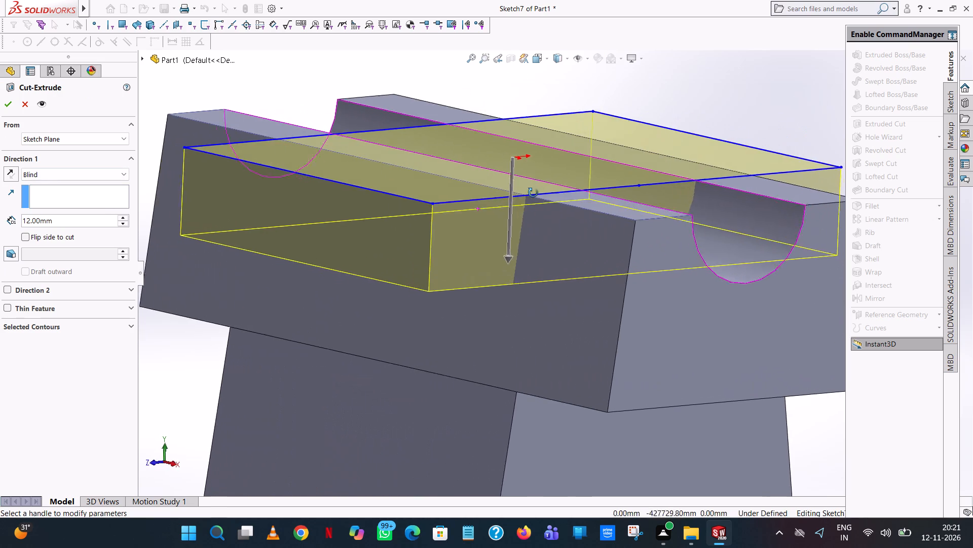
{"action": "middle_click_drag", "start_coordinate": [533, 193], "coordinate": [577, 280]}
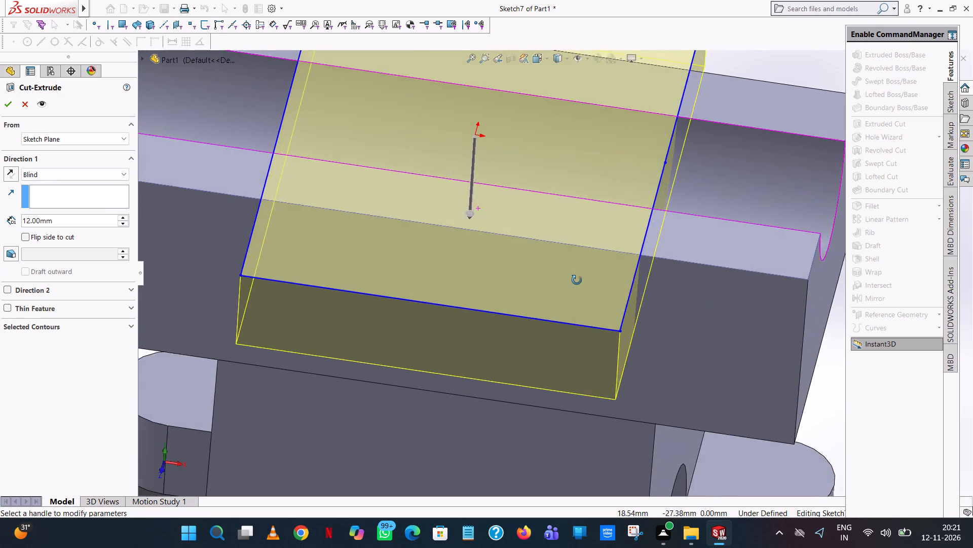
{"action": "middle_click_drag", "start_coordinate": [577, 280], "coordinate": [497, 269]}
{"action": "scroll", "coordinate": [513, 267], "scroll_direction": "up", "scroll_amount": 1}
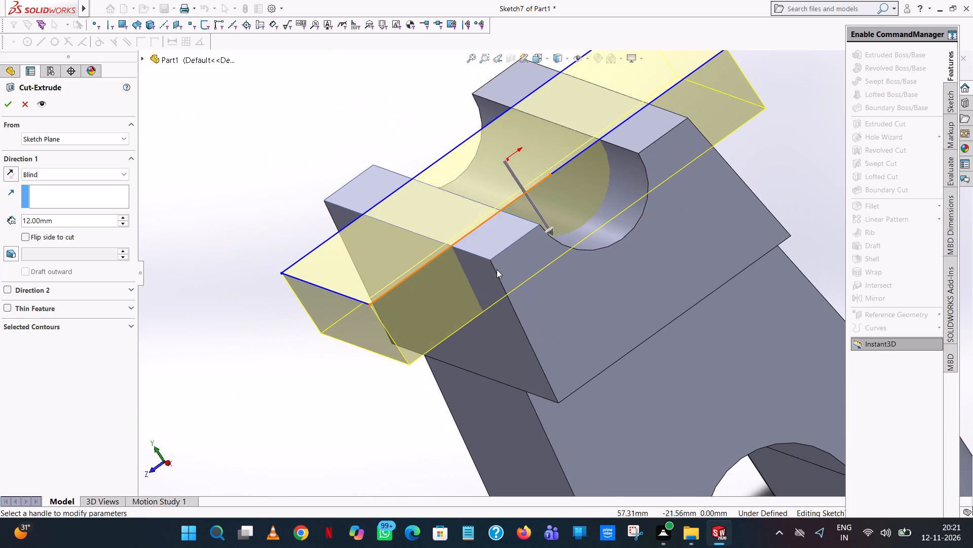
{"action": "double_click", "coordinate": [83, 222]}
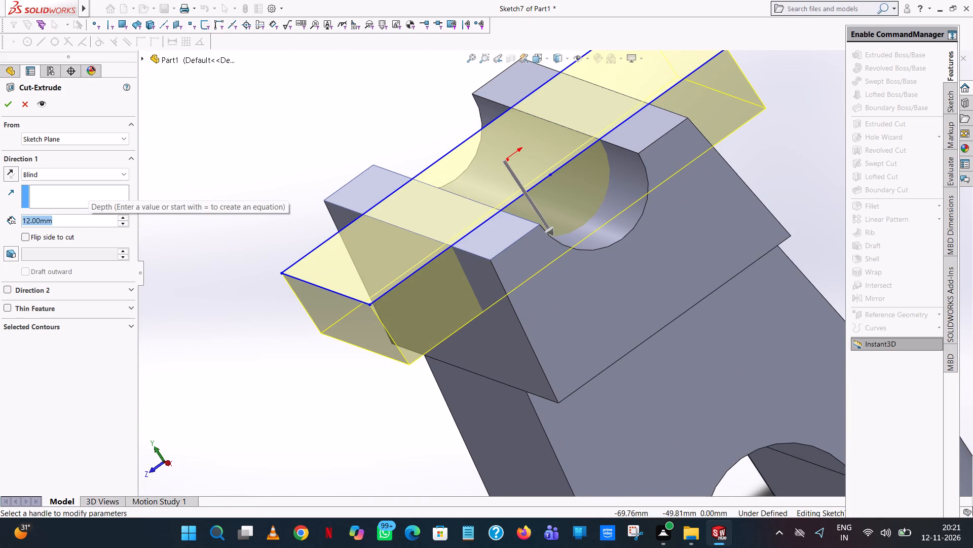
{"action": "type", "text": "15"}
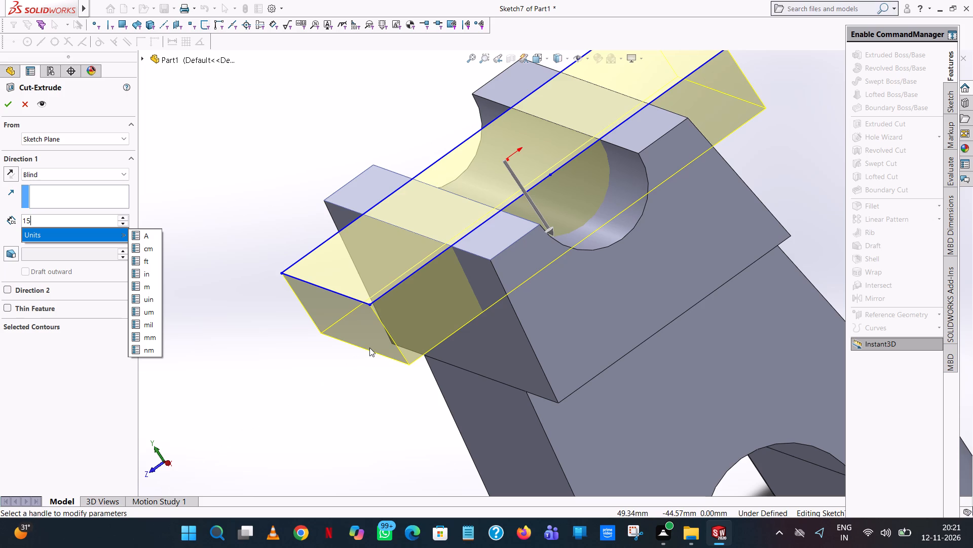
{"action": "left_click", "coordinate": [275, 99]}
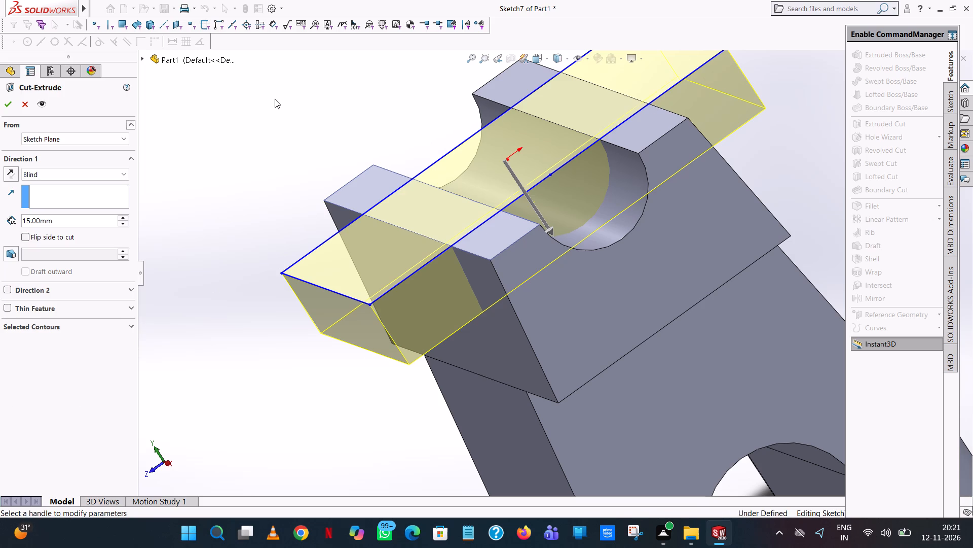
{"action": "left_click", "coordinate": [8, 100]}
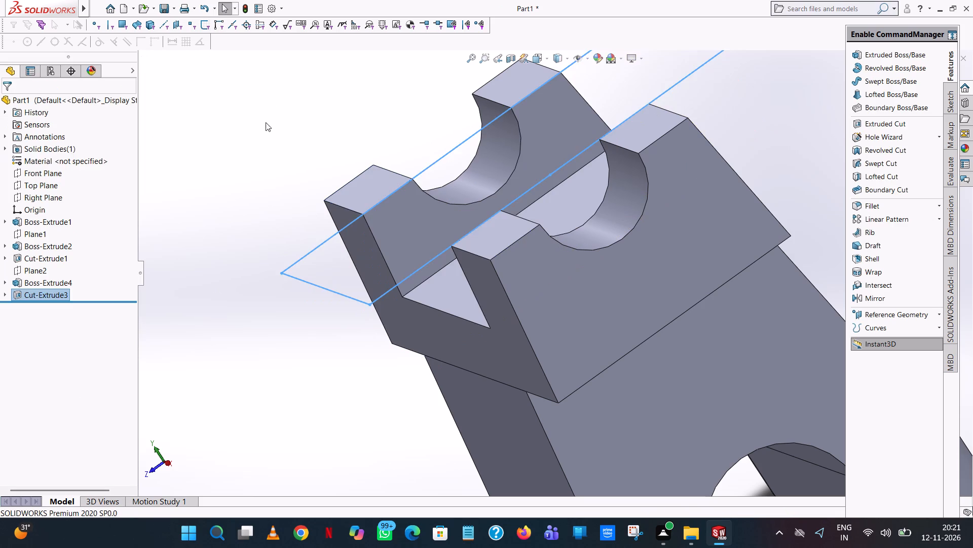
{"action": "left_click", "coordinate": [277, 113]}
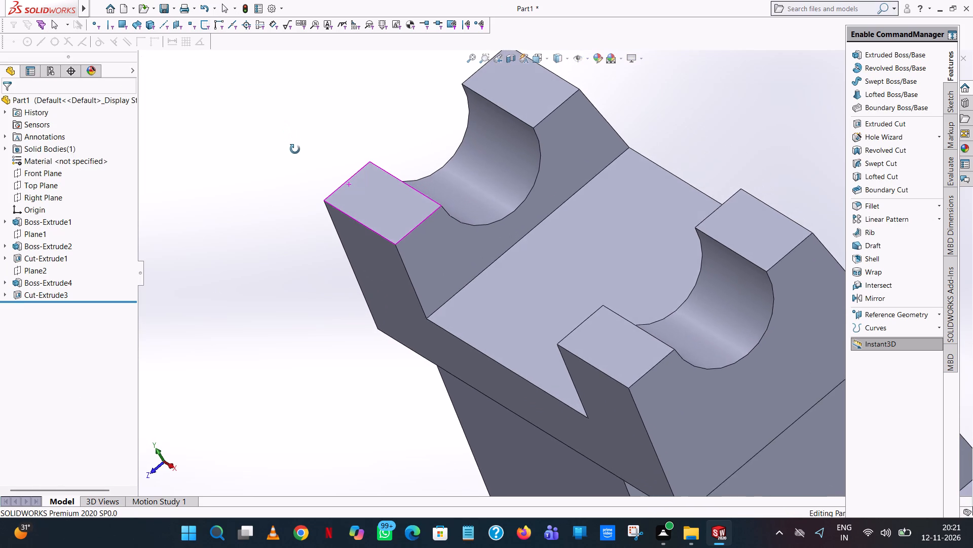
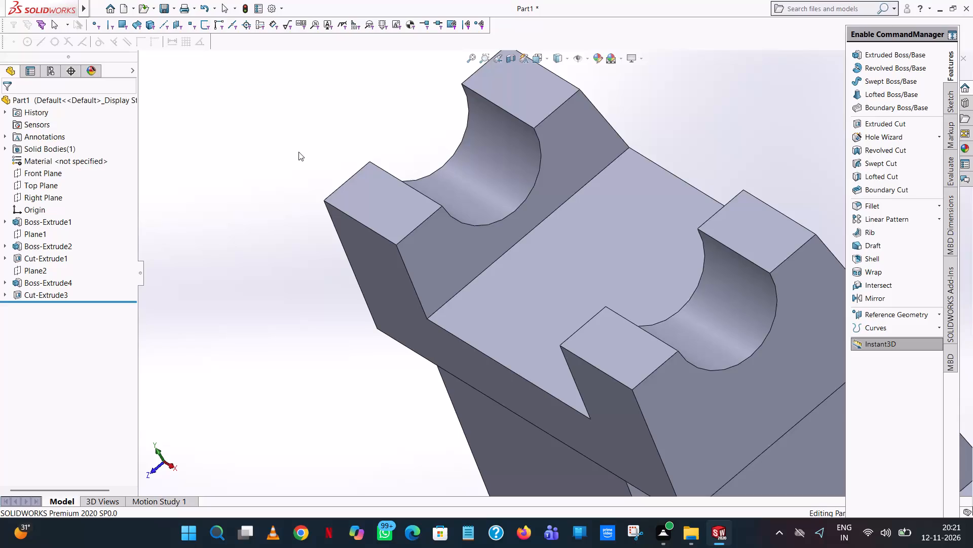
Undo the 15 mm deep extruded cut in the upper cradle block.
{"action": "left_click", "coordinate": [203, 8]}
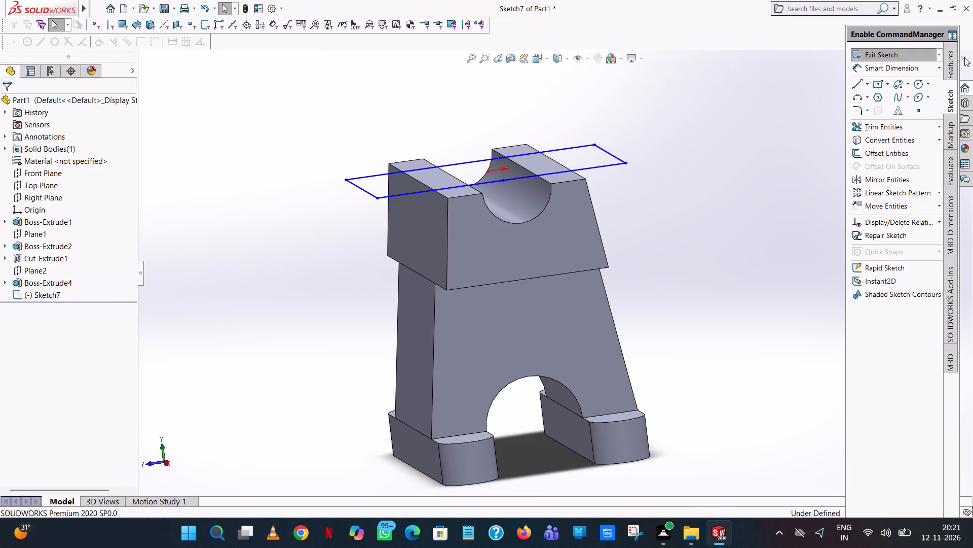
Cut the 52 mm wide rectangle 19 mm deep into the upper cradle block as a blind extruded cut.
{"action": "left_click", "coordinate": [953, 53]}
{"action": "left_click", "coordinate": [885, 122]}
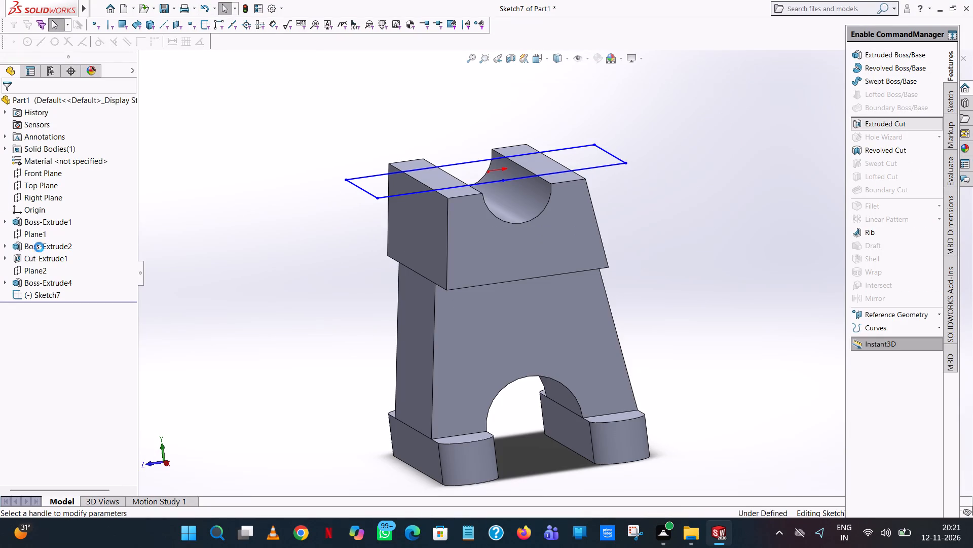
{"action": "key", "text": "1"}
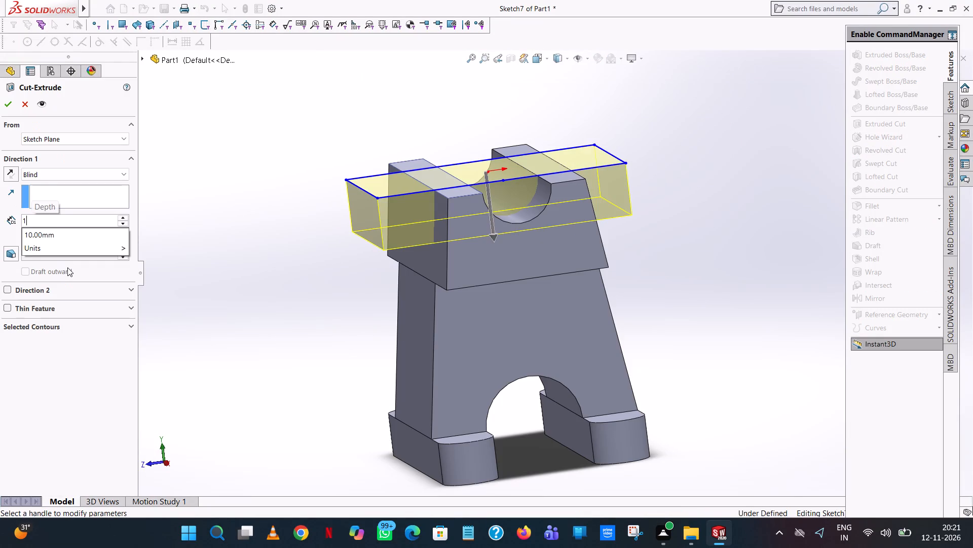
{"action": "key", "text": "9"}
{"action": "key", "text": "Return"}
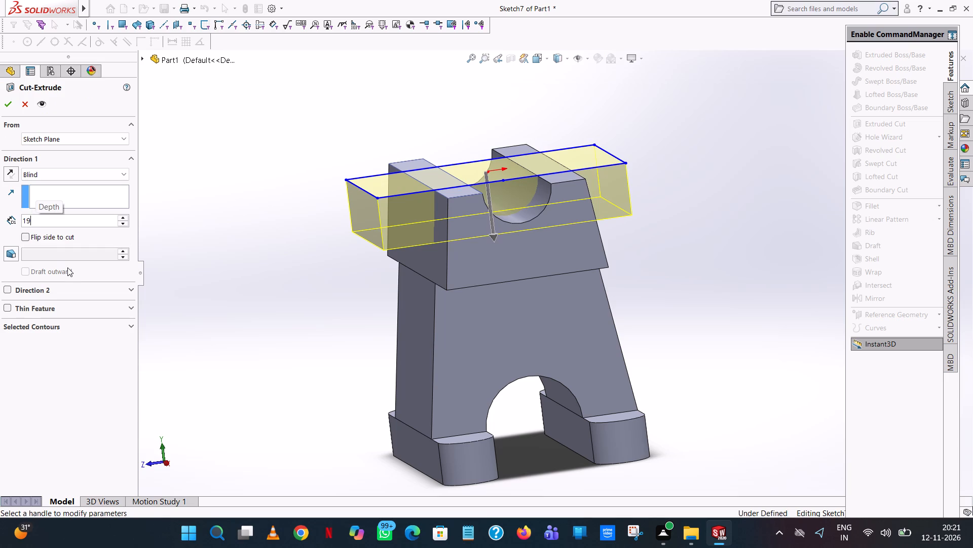
{"action": "left_click", "coordinate": [10, 100]}
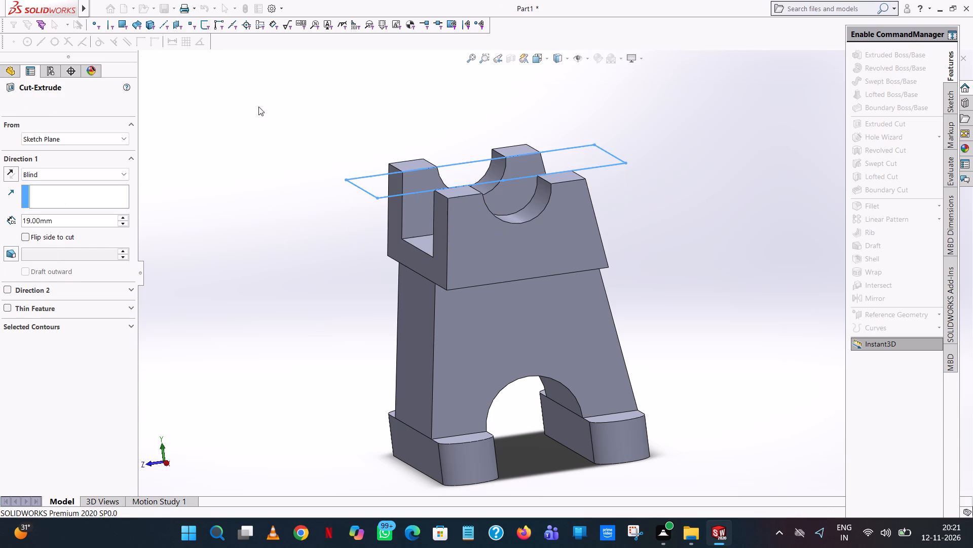
{"action": "left_click", "coordinate": [368, 116]}
Examine the split upper cradles, the tapered body and the base feet from several sides.
{"action": "scroll", "coordinate": [367, 120], "scroll_direction": "up", "scroll_amount": 1}
{"action": "scroll", "coordinate": [367, 122], "scroll_direction": "down", "scroll_amount": 1}
{"action": "middle_click_drag", "start_coordinate": [367, 122], "coordinate": [462, 126]}
{"action": "scroll", "coordinate": [406, 167], "scroll_direction": "up", "scroll_amount": 1}
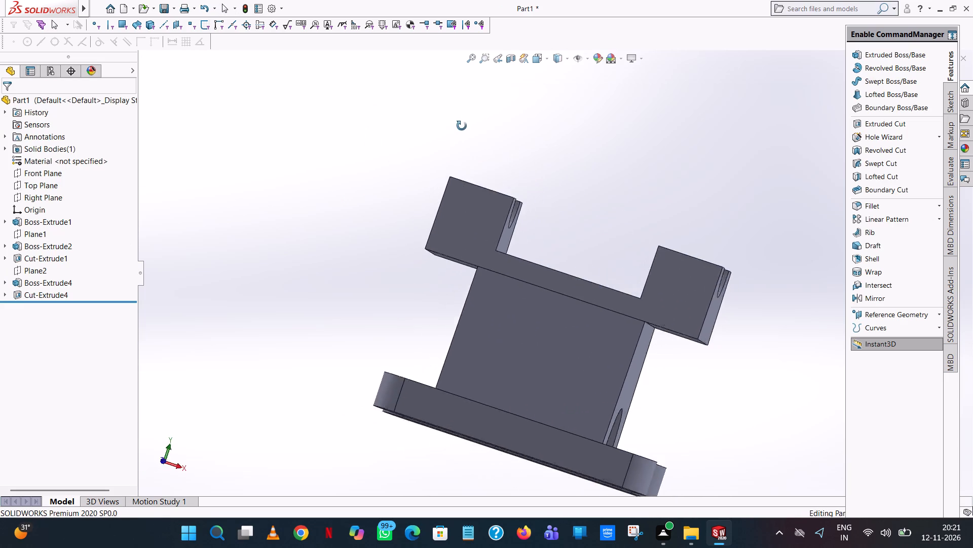
{"action": "middle_click_drag", "start_coordinate": [462, 126], "coordinate": [496, 135]}
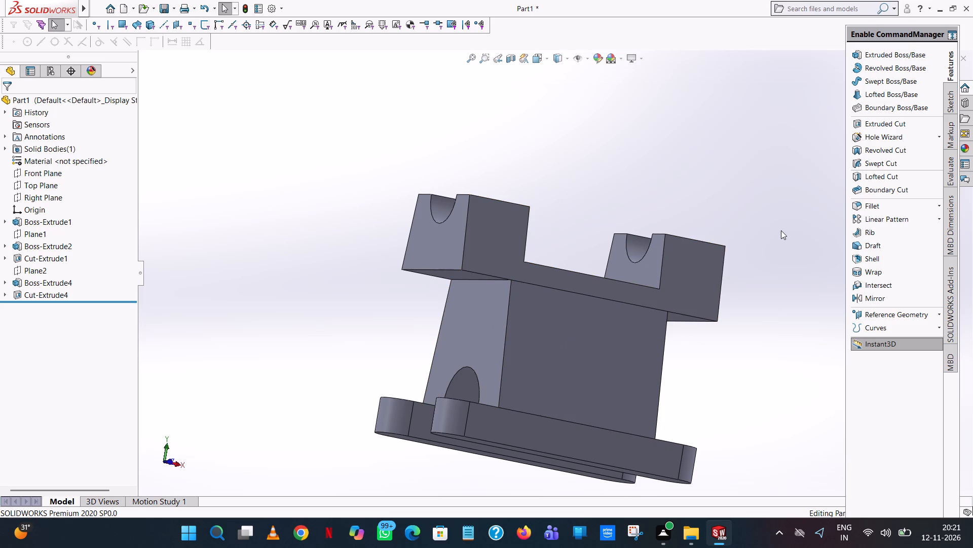
{"action": "middle_click_drag", "start_coordinate": [555, 357], "coordinate": [636, 380]}
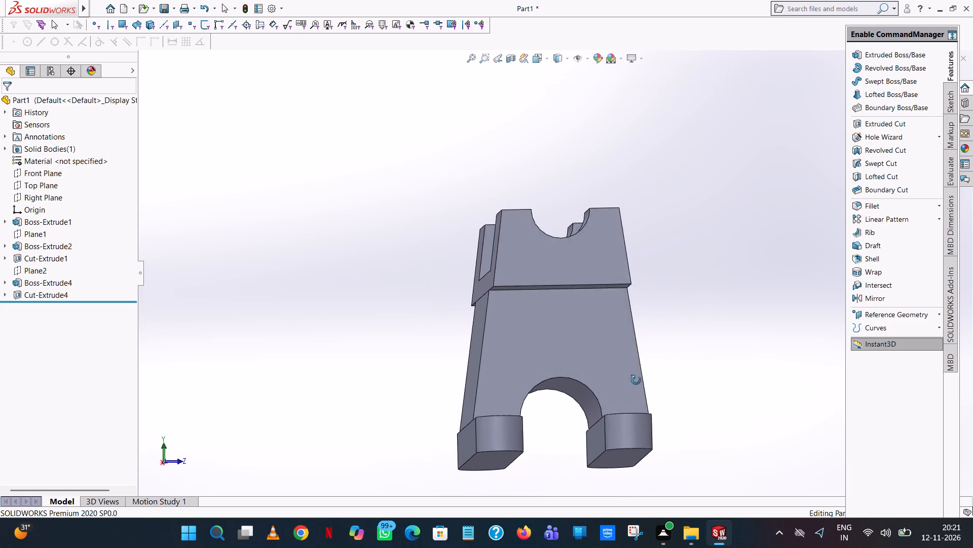
{"action": "middle_click_drag", "start_coordinate": [636, 380], "coordinate": [641, 397]}
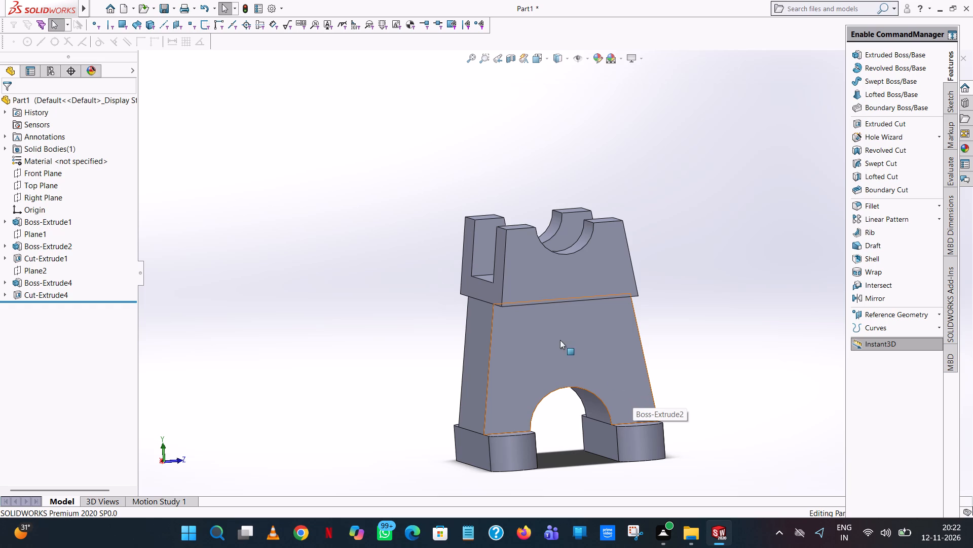
{"action": "scroll", "coordinate": [559, 339], "scroll_direction": "up", "scroll_amount": 1}
{"action": "middle_click_drag", "start_coordinate": [559, 339], "coordinate": [560, 372]}
{"action": "scroll", "coordinate": [525, 372], "scroll_direction": "down", "scroll_amount": 3}
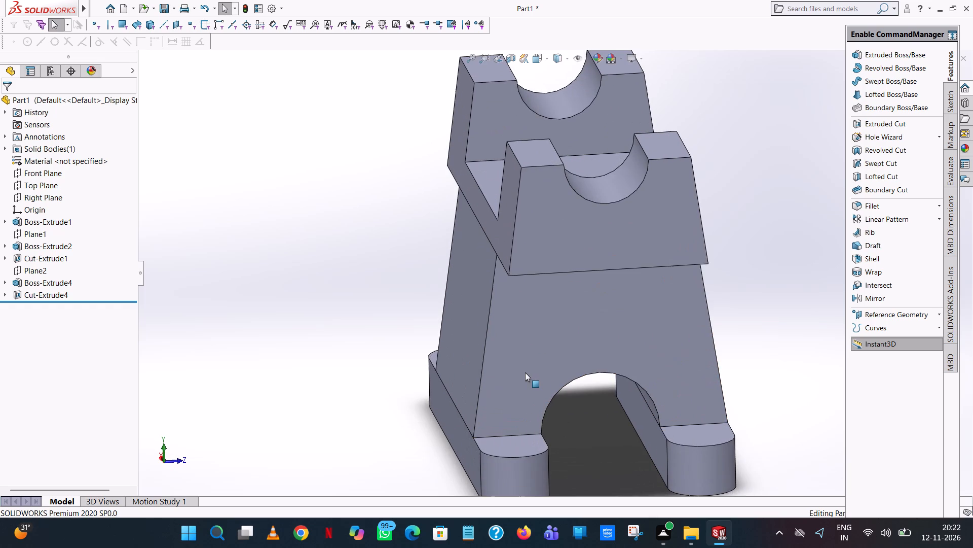
{"action": "scroll", "coordinate": [525, 372], "scroll_direction": "up", "scroll_amount": 2}
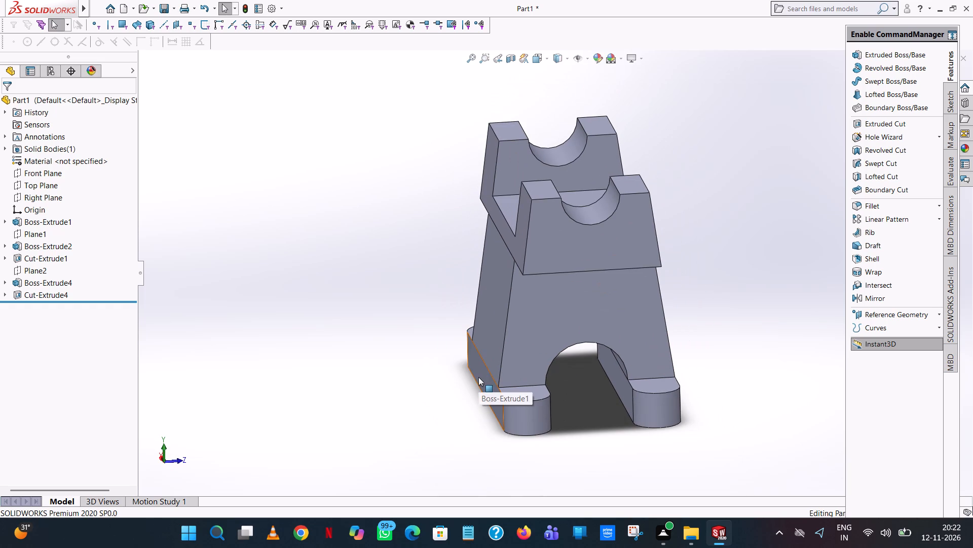
{"action": "middle_click_drag", "start_coordinate": [477, 335], "coordinate": [574, 350]}
{"action": "scroll", "coordinate": [495, 290], "scroll_direction": "up", "scroll_amount": 1}
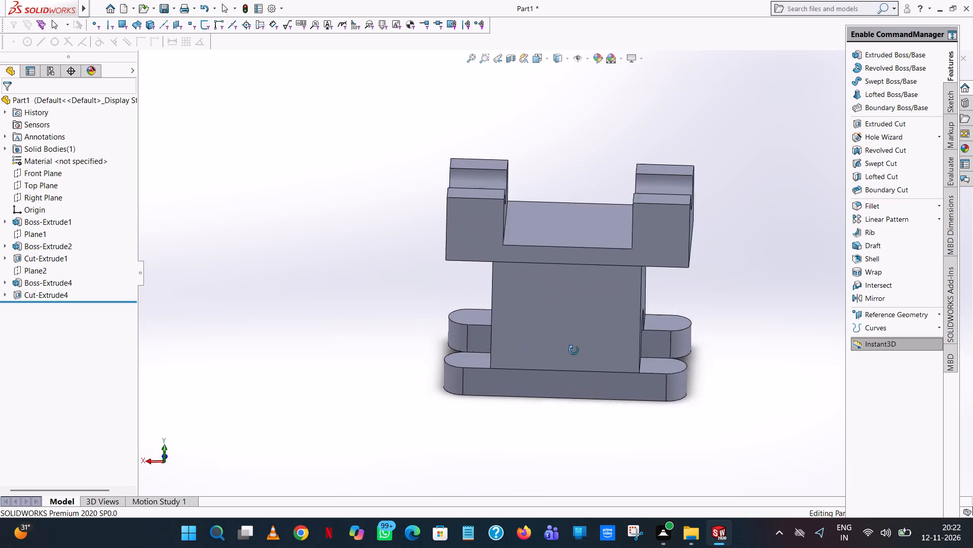
{"action": "middle_click_drag", "start_coordinate": [574, 350], "coordinate": [612, 270]}
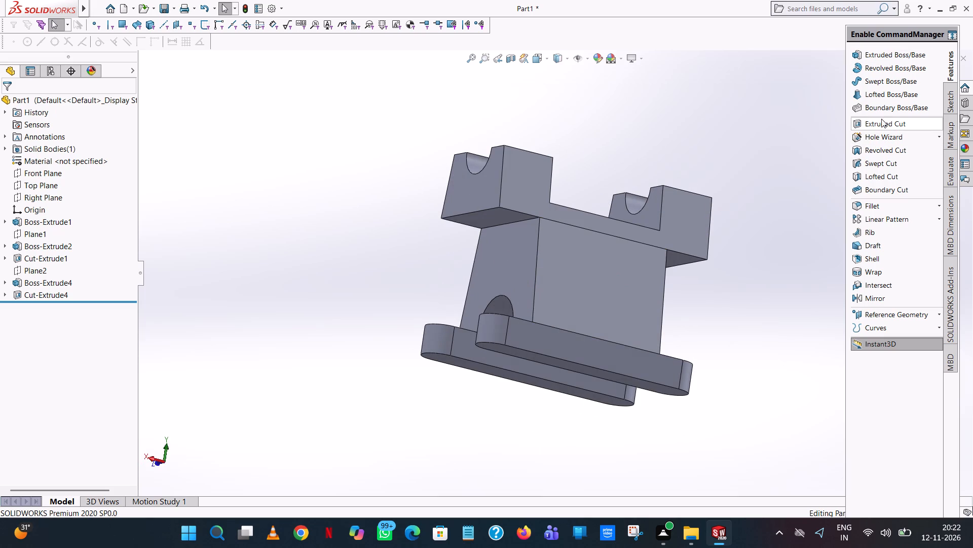
Start an extruded-cut sketch on the outer long side face of a base foot, viewed normal to the face.
{"action": "left_click", "coordinate": [881, 120]}
{"action": "left_click", "coordinate": [590, 356]}
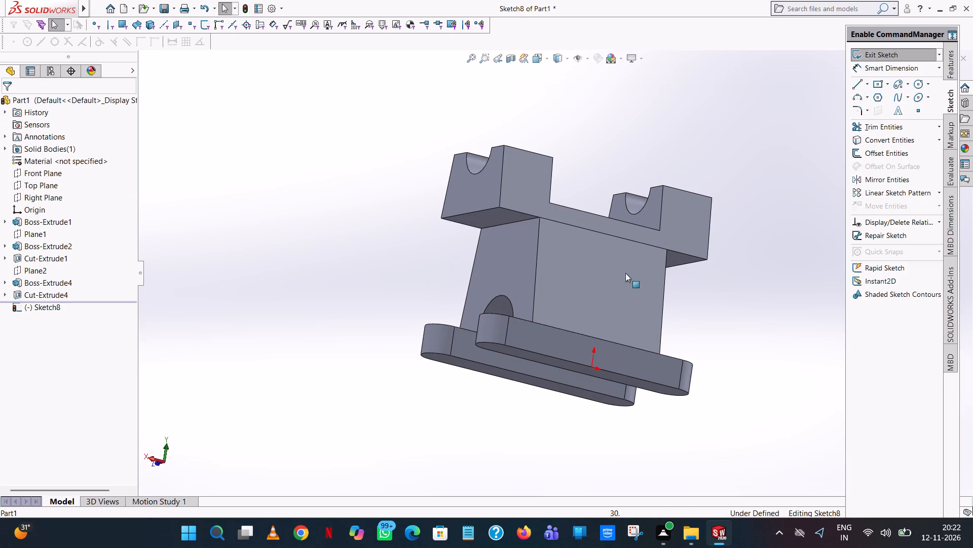
{"action": "left_click", "coordinate": [549, 60]}
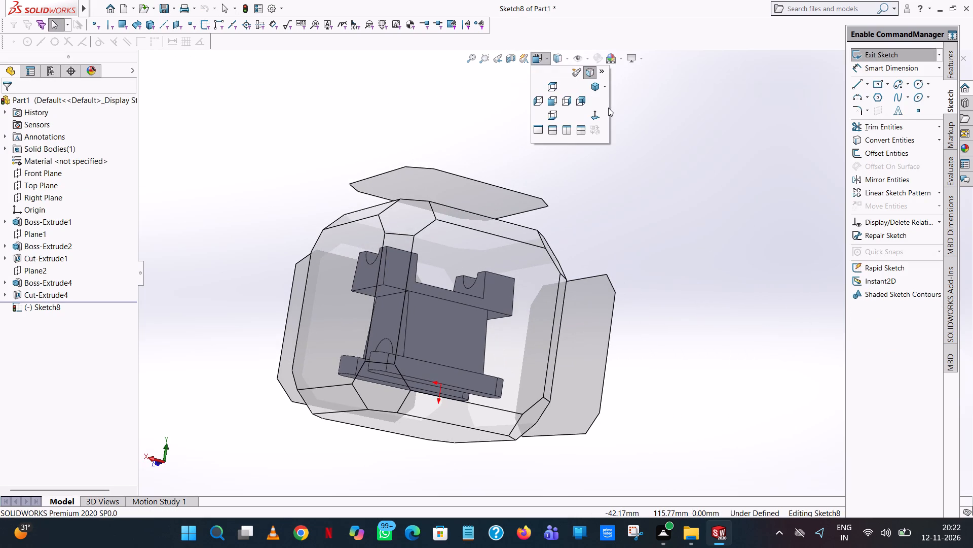
{"action": "left_click", "coordinate": [593, 114]}
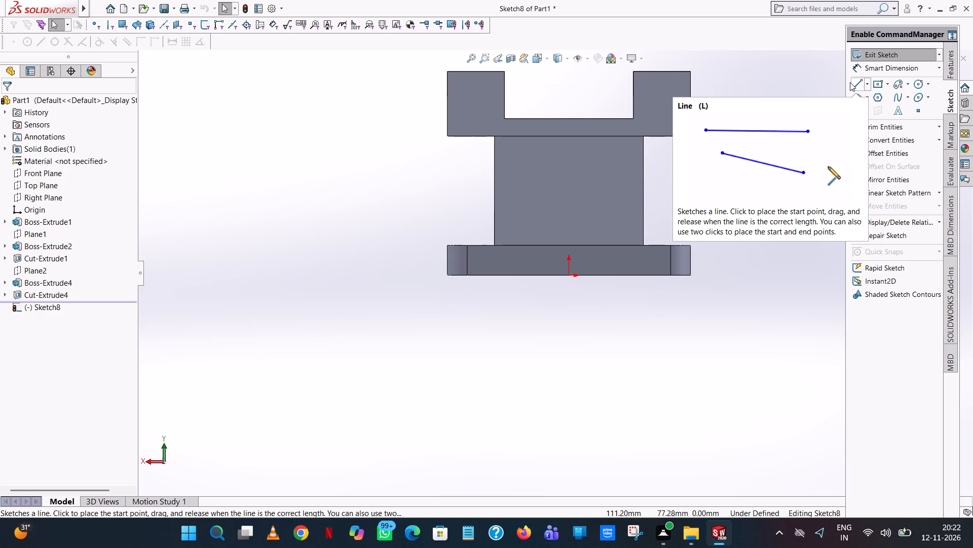
Examine the tapered body and lower arch around the sketch face, ending in a view normal to it.
{"action": "left_click", "coordinate": [856, 83]}
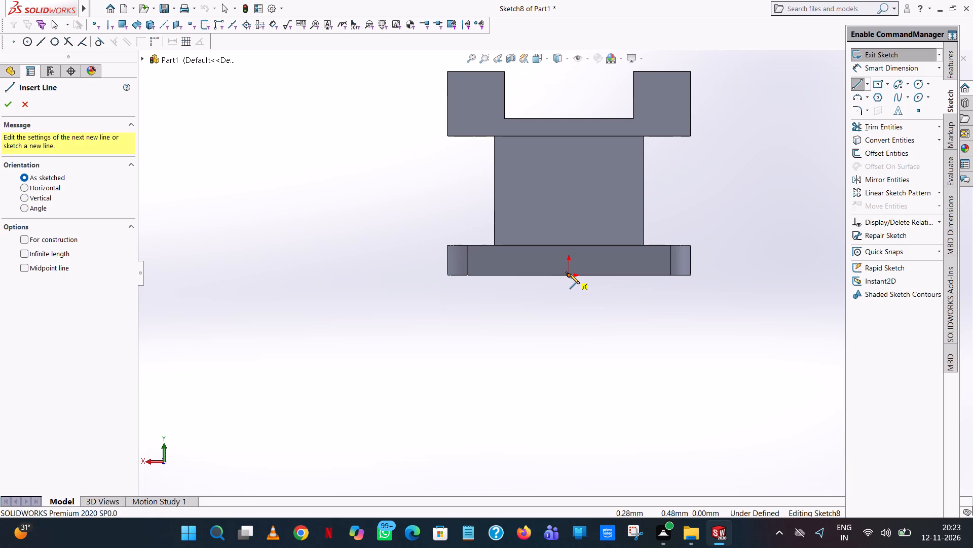
{"action": "middle_click_drag", "start_coordinate": [666, 172], "coordinate": [660, 172]}
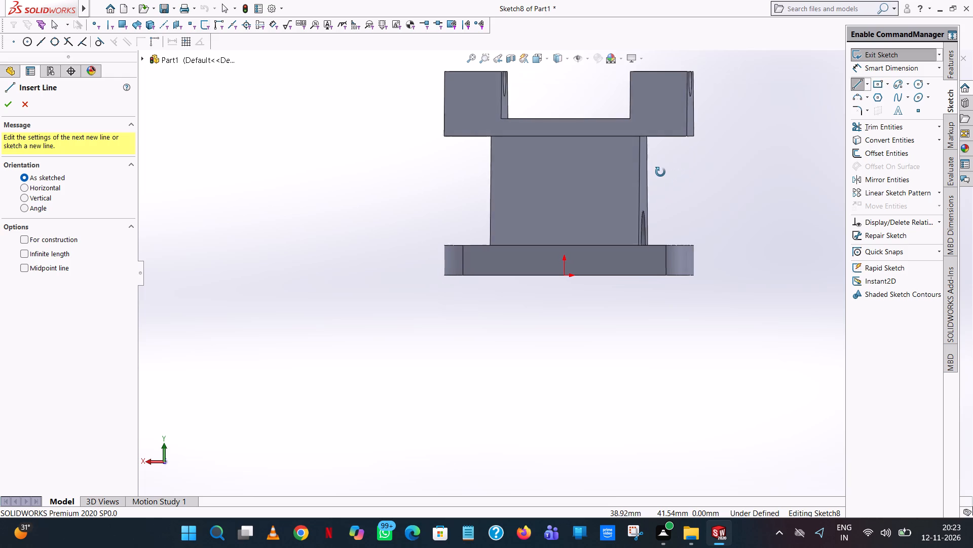
{"action": "middle_click_drag", "start_coordinate": [660, 172], "coordinate": [661, 173]}
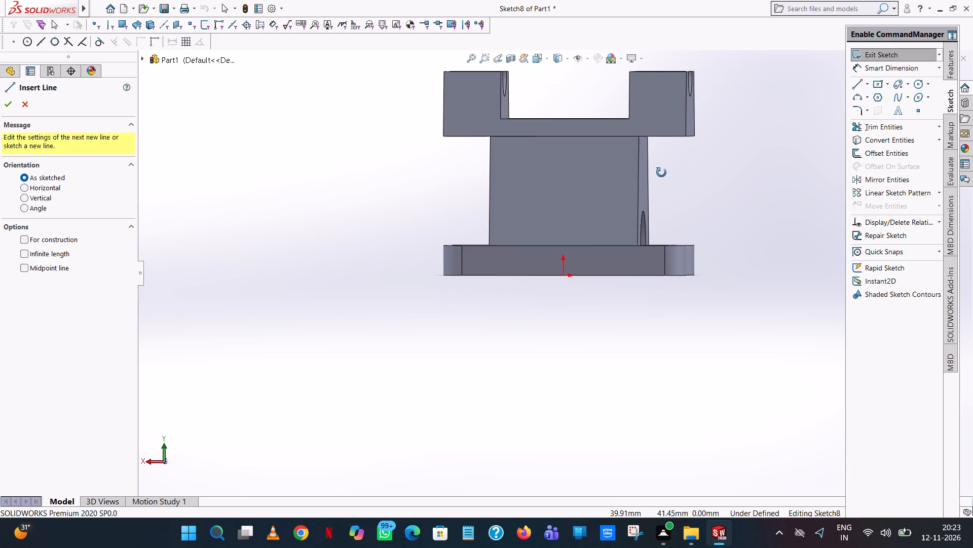
{"action": "middle_click_drag", "start_coordinate": [661, 173], "coordinate": [641, 171]}
{"action": "scroll", "coordinate": [640, 170], "scroll_direction": "up", "scroll_amount": 1}
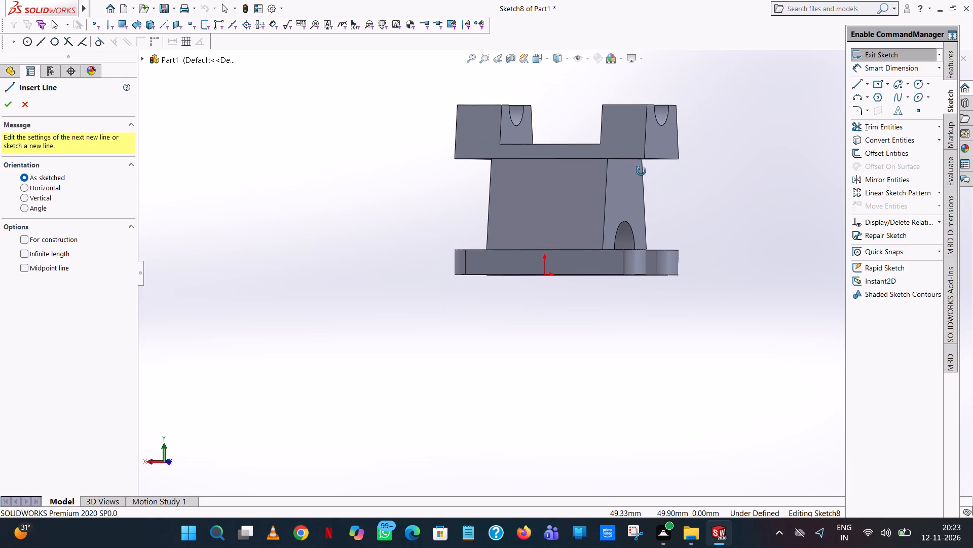
{"action": "middle_click_drag", "start_coordinate": [641, 171], "coordinate": [638, 170]}
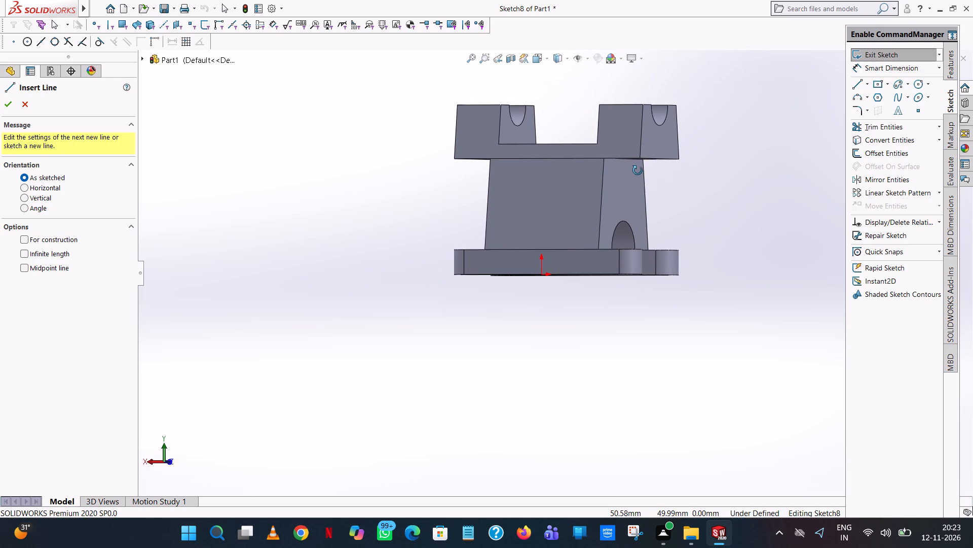
{"action": "middle_click_drag", "start_coordinate": [638, 170], "coordinate": [565, 165]}
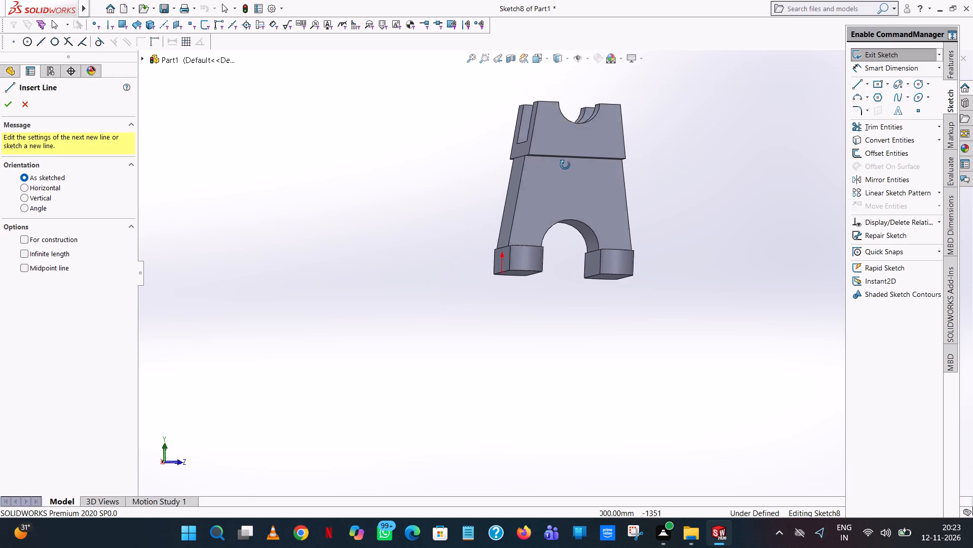
{"action": "middle_click_drag", "start_coordinate": [565, 165], "coordinate": [621, 166]}
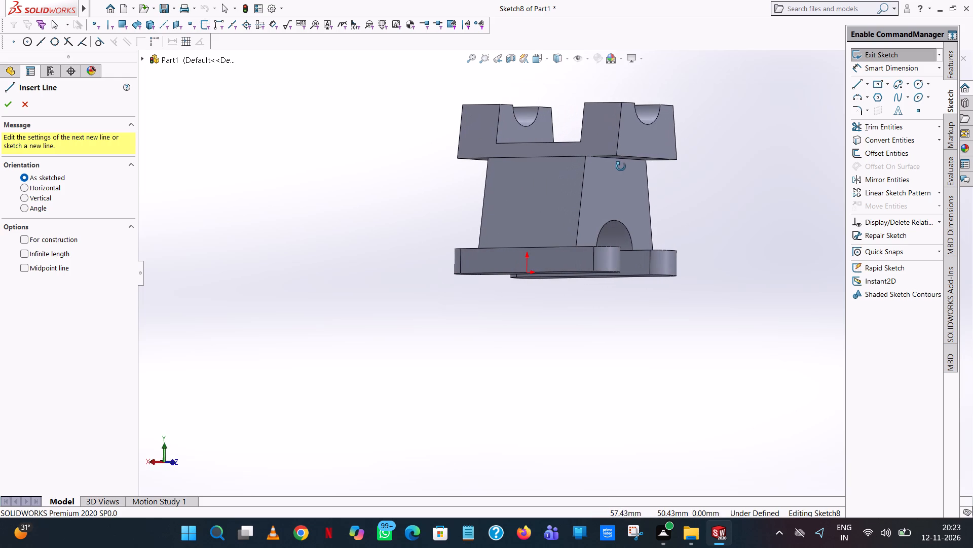
{"action": "middle_click_drag", "start_coordinate": [621, 166], "coordinate": [654, 157]}
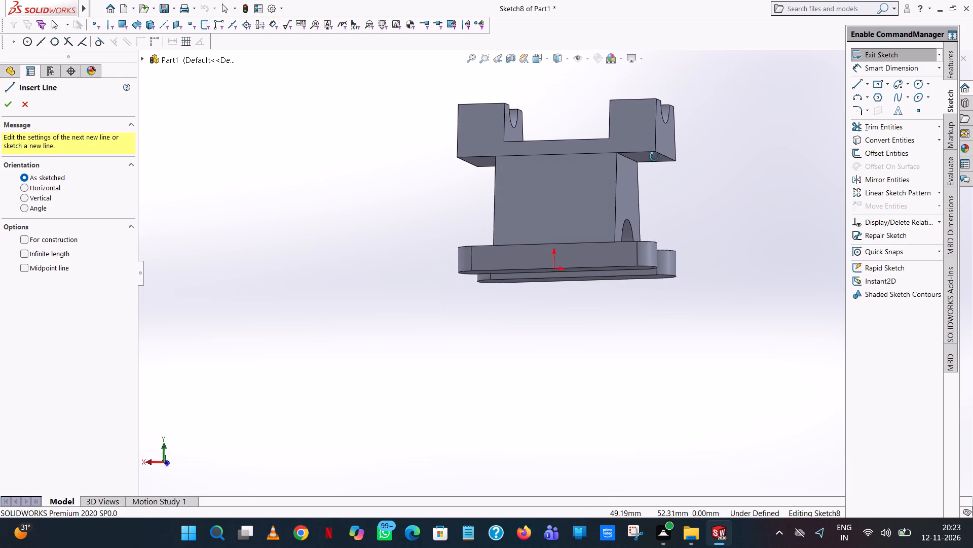
{"action": "middle_click_drag", "start_coordinate": [654, 157], "coordinate": [654, 195]}
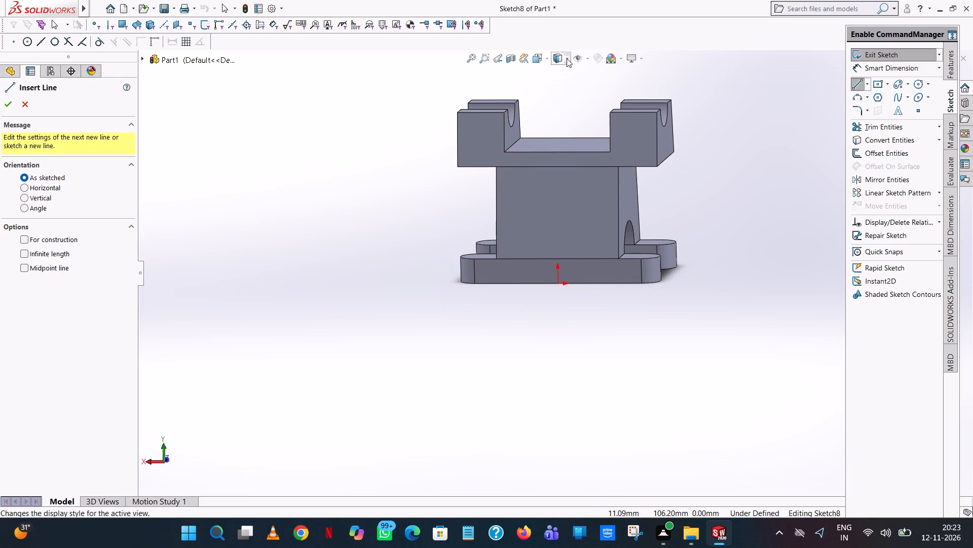
{"action": "left_click", "coordinate": [565, 57]}
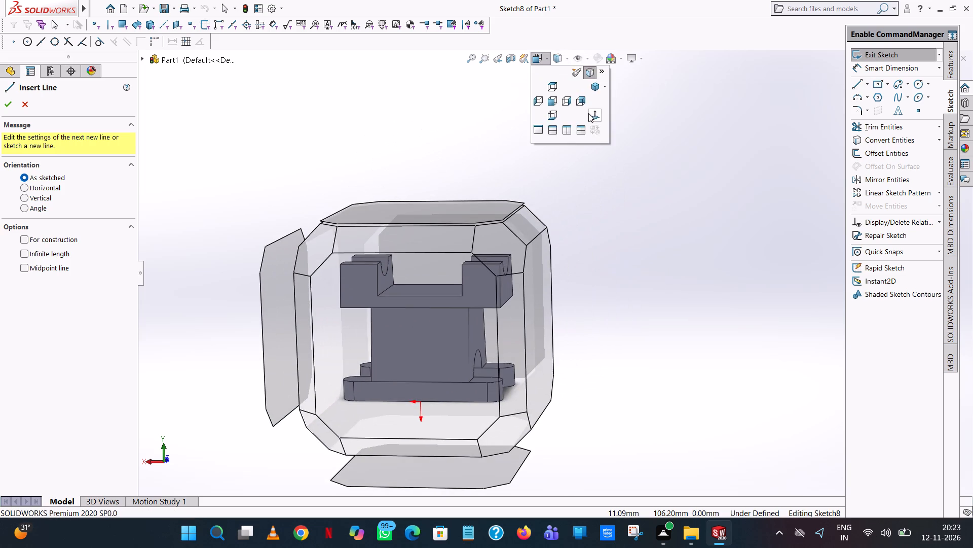
{"action": "left_click", "coordinate": [588, 113]}
Draw a vertical 24 mm helper line up from the origin on the foot's side face.
{"action": "left_click", "coordinate": [565, 276]}
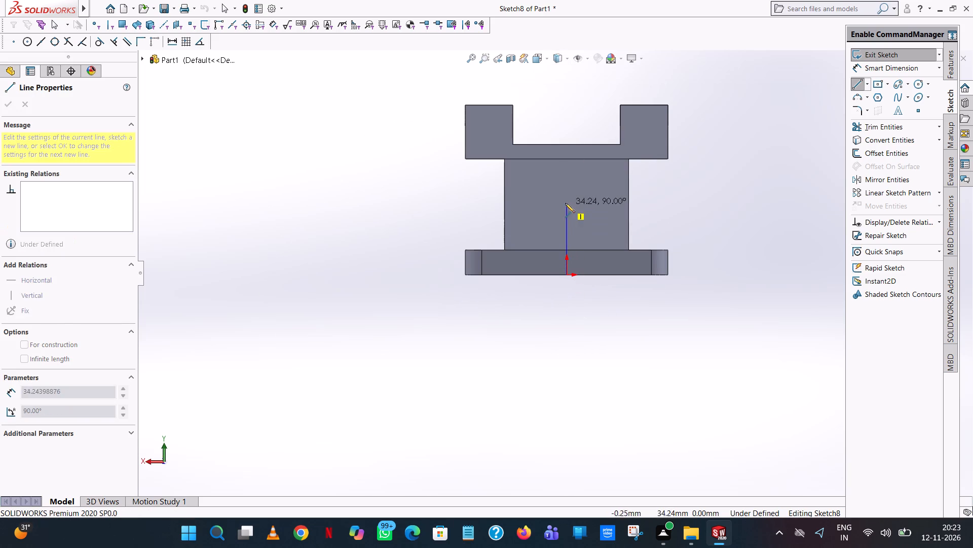
{"action": "scroll", "coordinate": [567, 218], "scroll_direction": "down", "scroll_amount": 5}
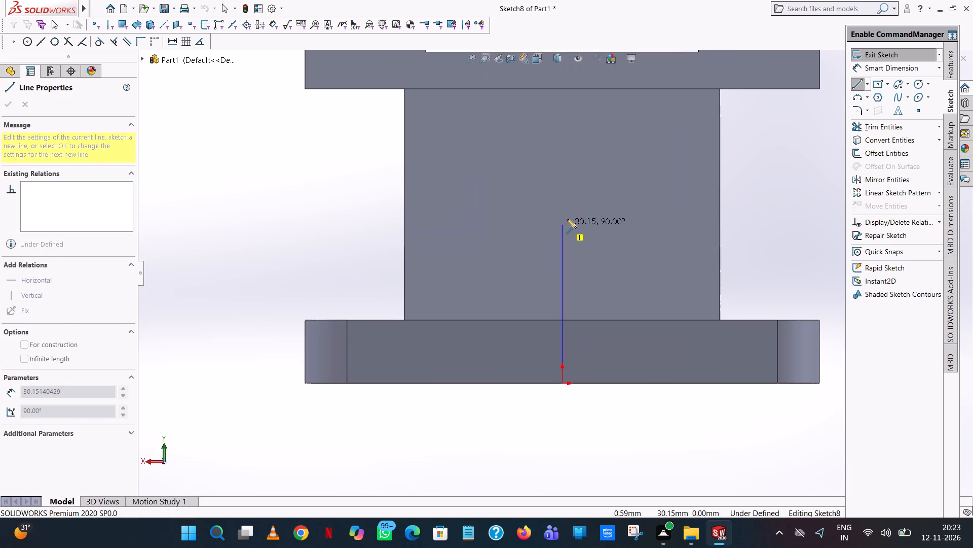
{"action": "left_click", "coordinate": [564, 253]}
{"action": "type", "text": "24"}
{"action": "key", "text": "Return"}
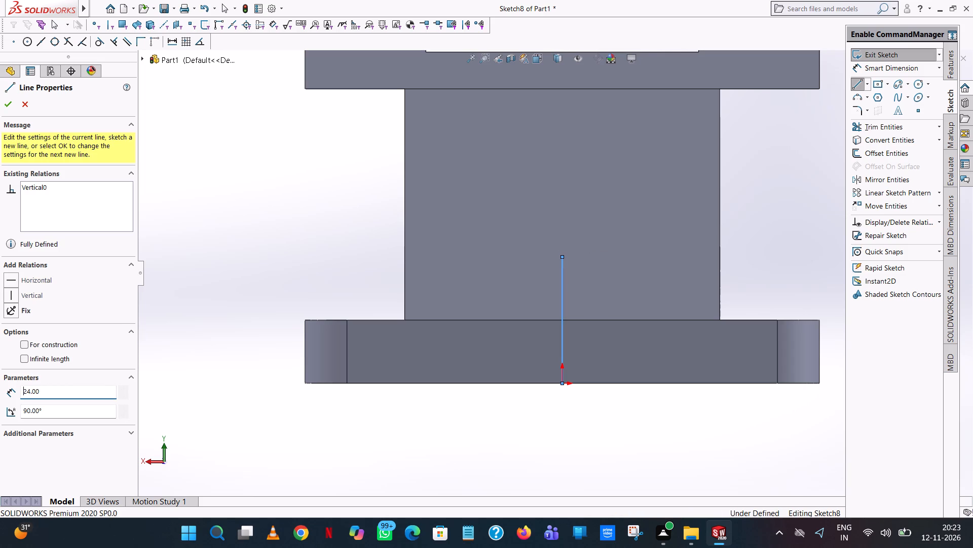
Draw a closed 24 mm square from the helper line's upper end, starting with a 12 mm half bottom edge so it is centred.
{"action": "left_click", "coordinate": [617, 254]}
{"action": "type", "text": "12"}
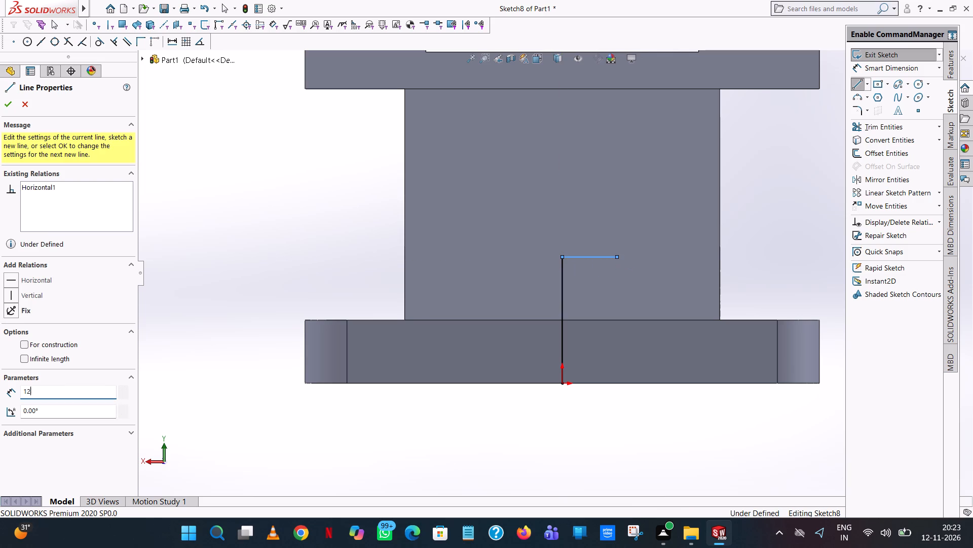
{"action": "key", "text": "Return"}
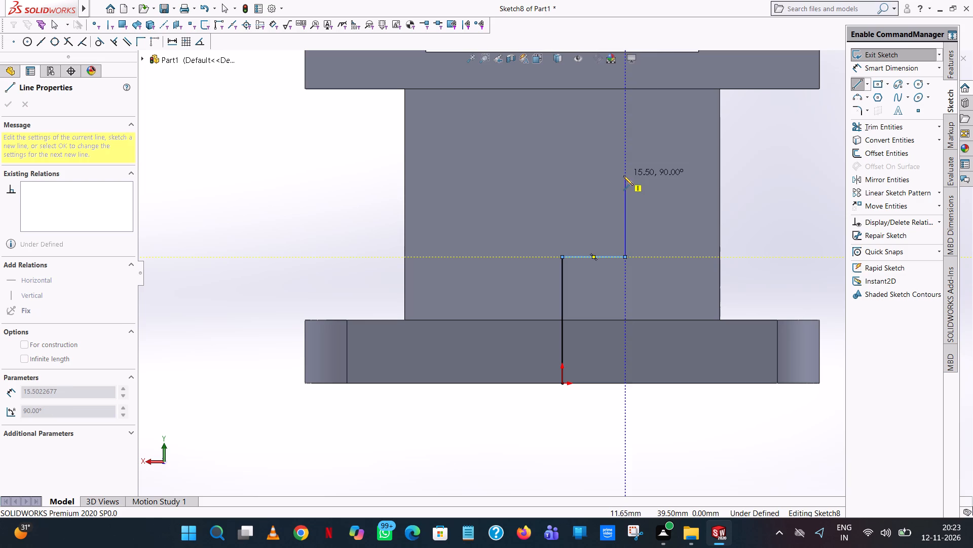
{"action": "left_click", "coordinate": [623, 176]}
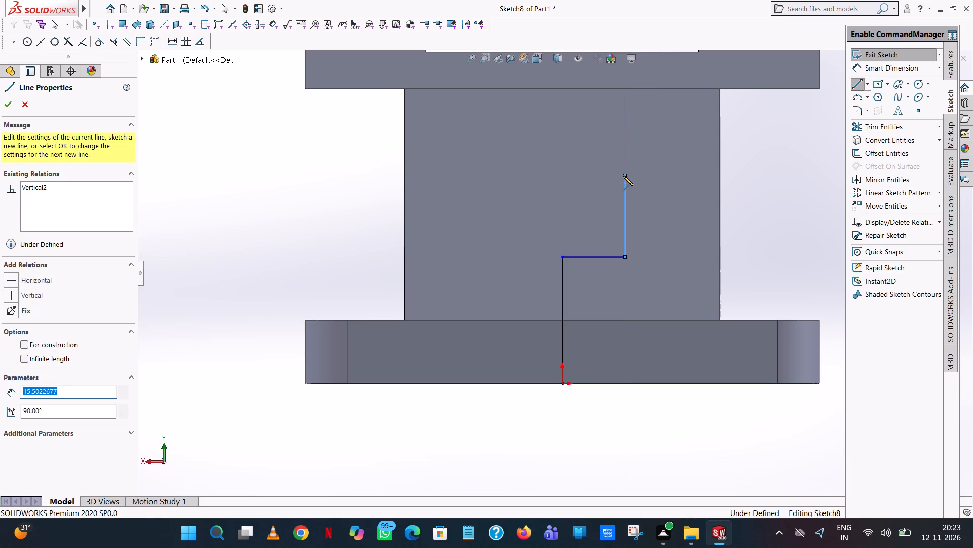
{"action": "type", "text": "24"}
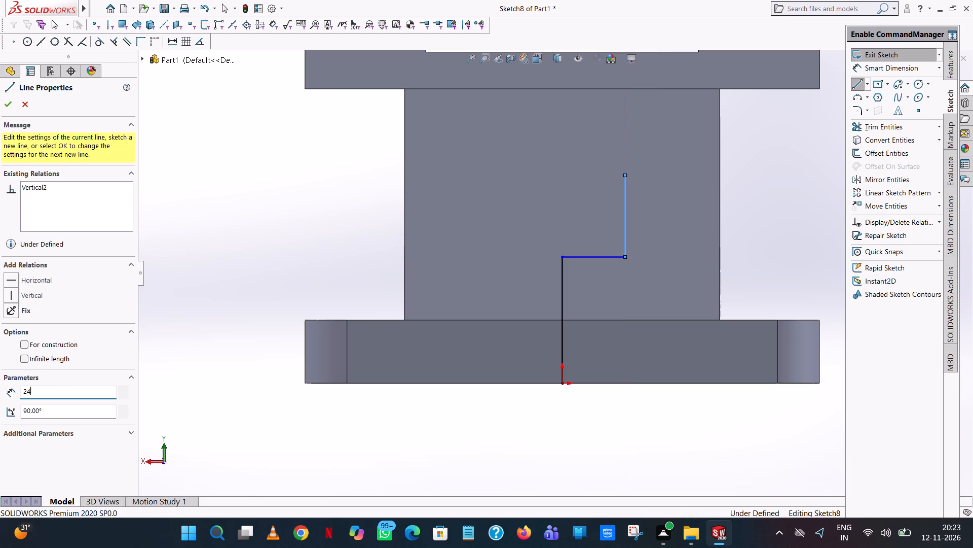
{"action": "key", "text": "Return"}
{"action": "left_click", "coordinate": [480, 129]}
{"action": "type", "text": "24"}
{"action": "key", "text": "Return"}
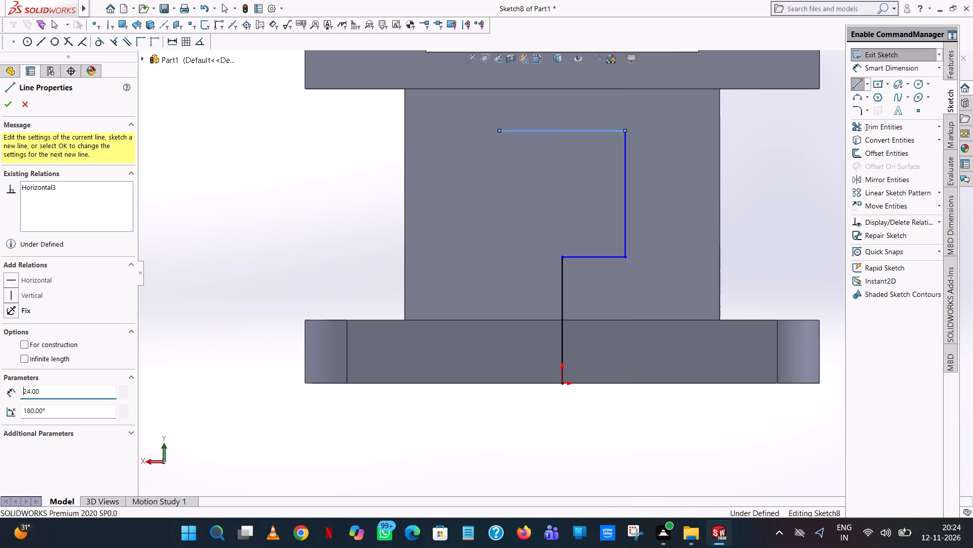
{"action": "left_click", "coordinate": [499, 258]}
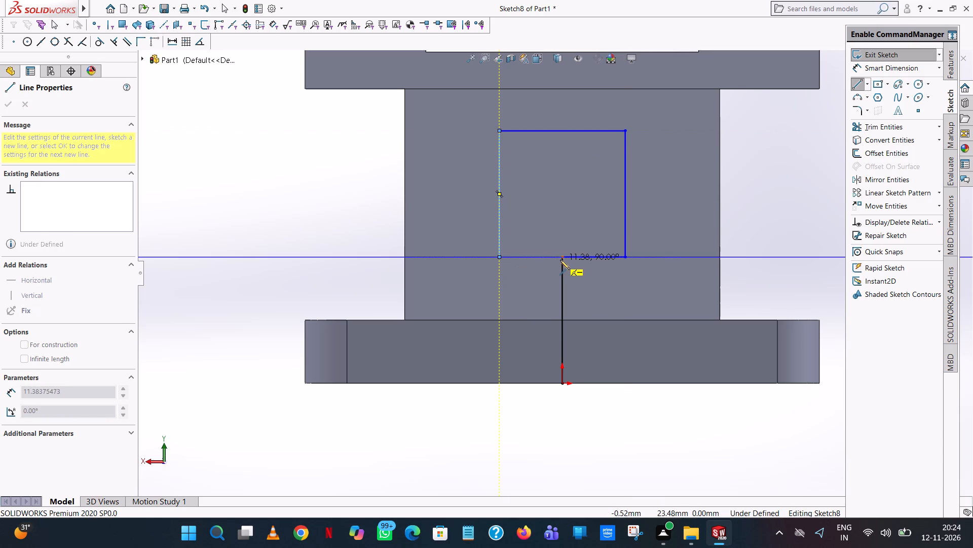
{"action": "left_click", "coordinate": [561, 258]}
{"action": "right_click", "coordinate": [562, 258]}
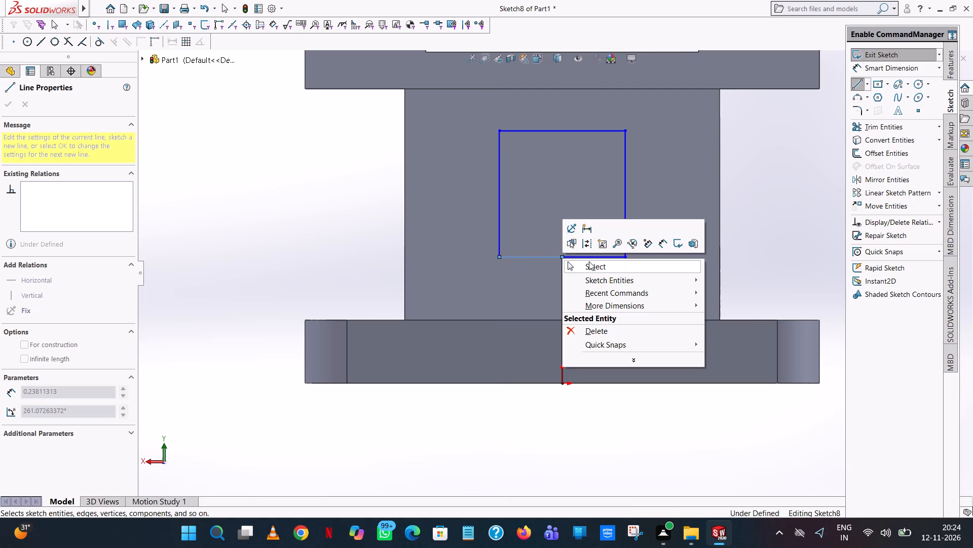
{"action": "left_click", "coordinate": [589, 262]}
Trim away the vertical helper line between the origin and the square.
{"action": "middle_click_drag", "start_coordinate": [813, 197], "coordinate": [701, 197]}
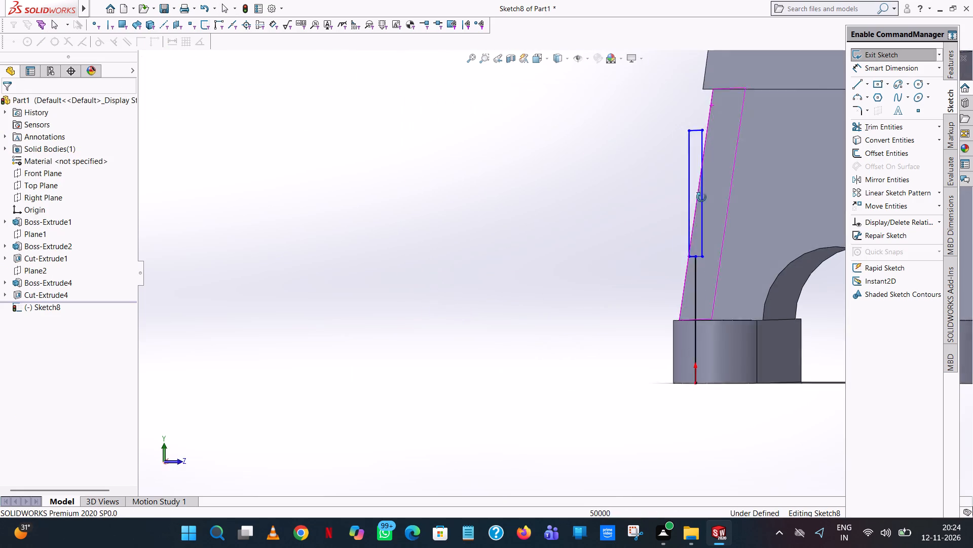
{"action": "middle_click_drag", "start_coordinate": [701, 197], "coordinate": [717, 187]}
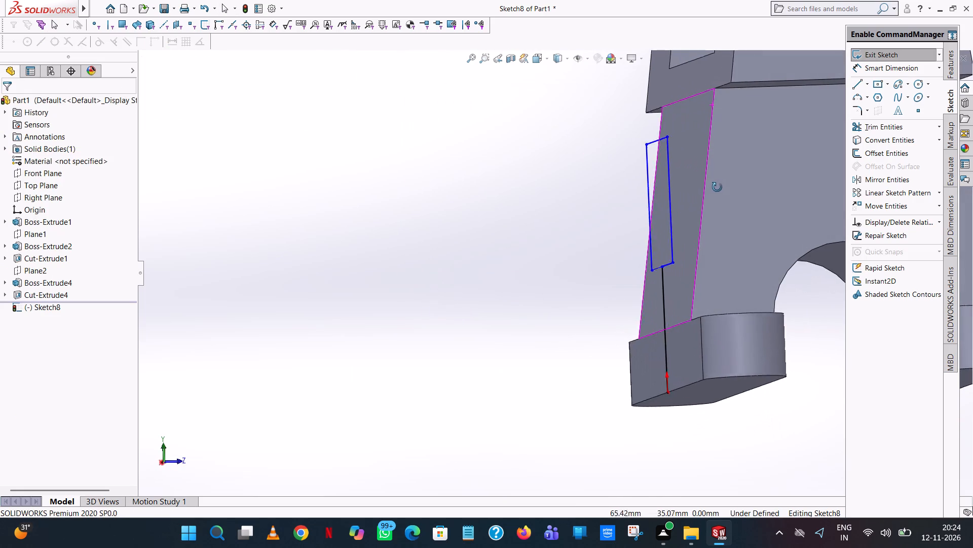
{"action": "middle_click_drag", "start_coordinate": [717, 187], "coordinate": [715, 186]}
{"action": "scroll", "coordinate": [715, 186], "scroll_direction": "up", "scroll_amount": 4}
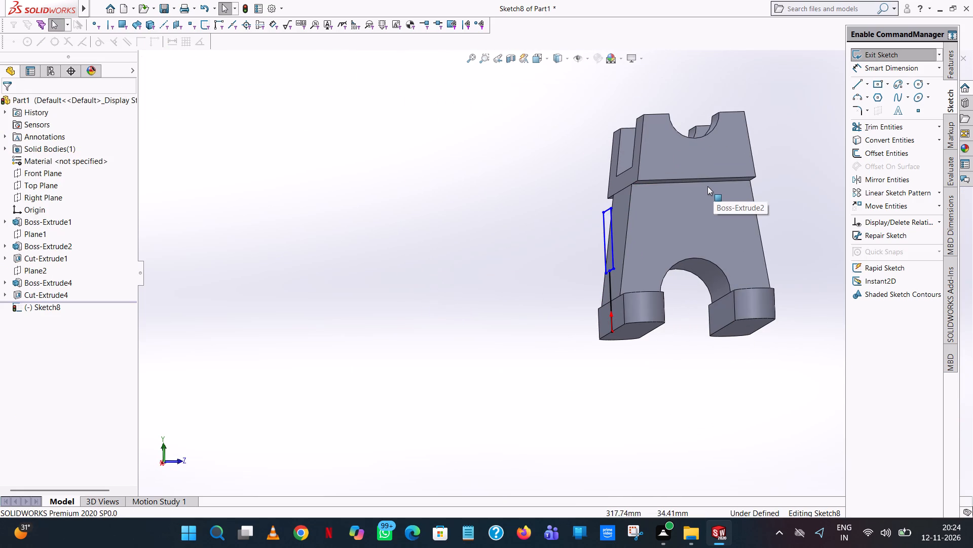
{"action": "middle_click_drag", "start_coordinate": [771, 194], "coordinate": [764, 216]}
{"action": "left_click", "coordinate": [877, 132]}
{"action": "middle_click_drag", "start_coordinate": [635, 283], "coordinate": [683, 249]}
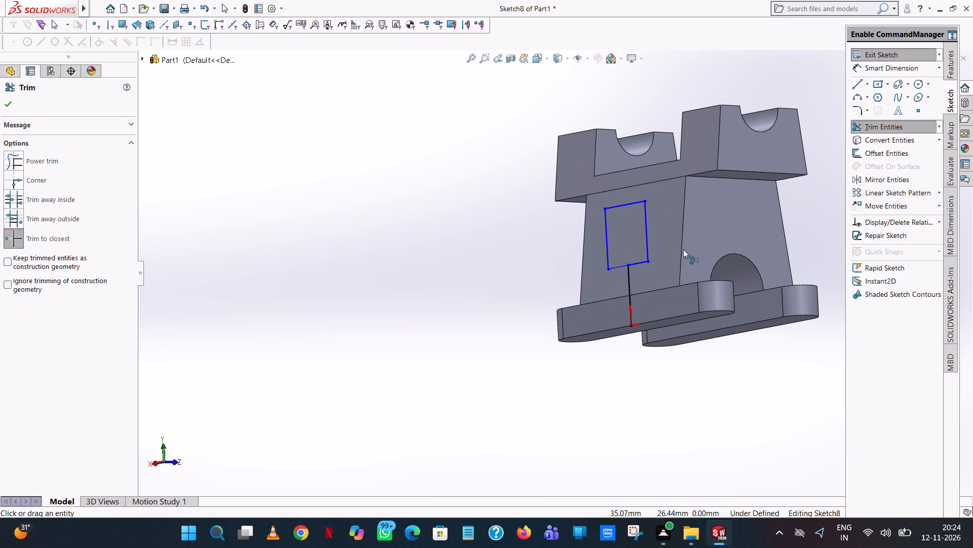
{"action": "left_click", "coordinate": [630, 288]}
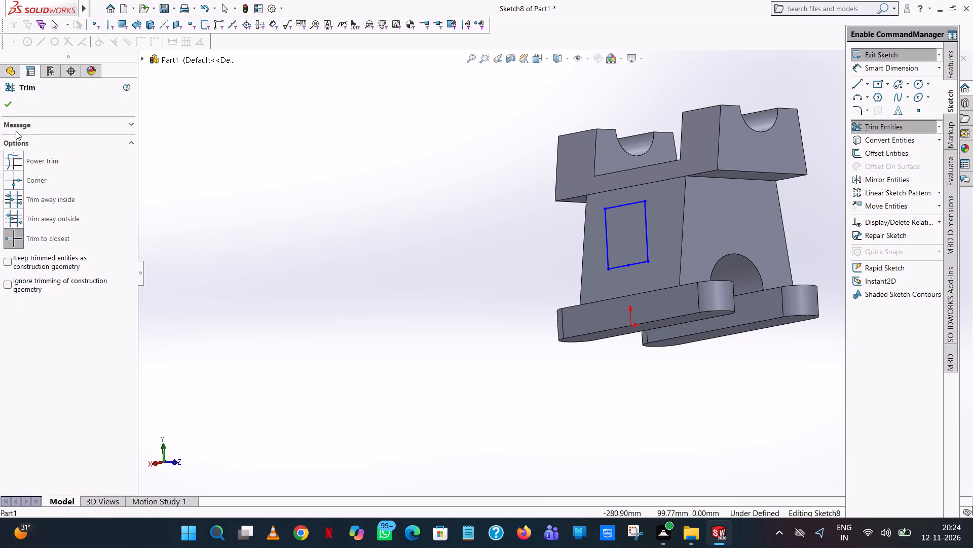
{"action": "left_click", "coordinate": [6, 101]}
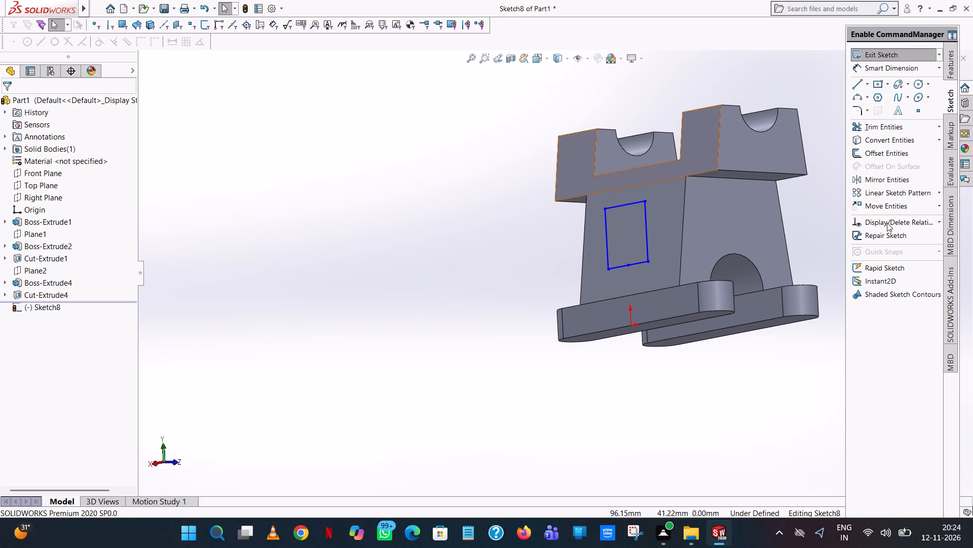
Extrude-cut the square 93 mm blind through the tapered body.
{"action": "scroll", "coordinate": [790, 213], "scroll_direction": "up", "scroll_amount": 1}
{"action": "middle_click_drag", "start_coordinate": [789, 213], "coordinate": [739, 211]}
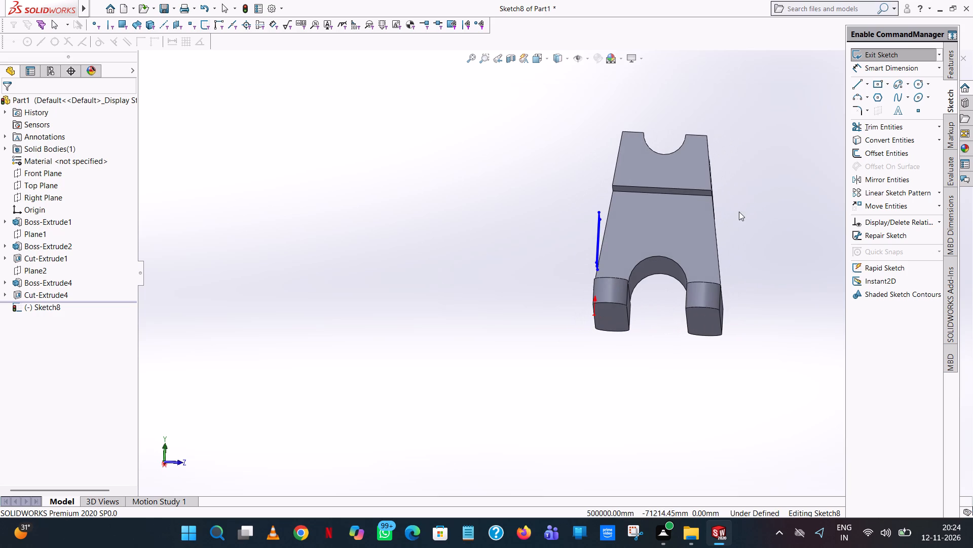
{"action": "left_click", "coordinate": [952, 59]}
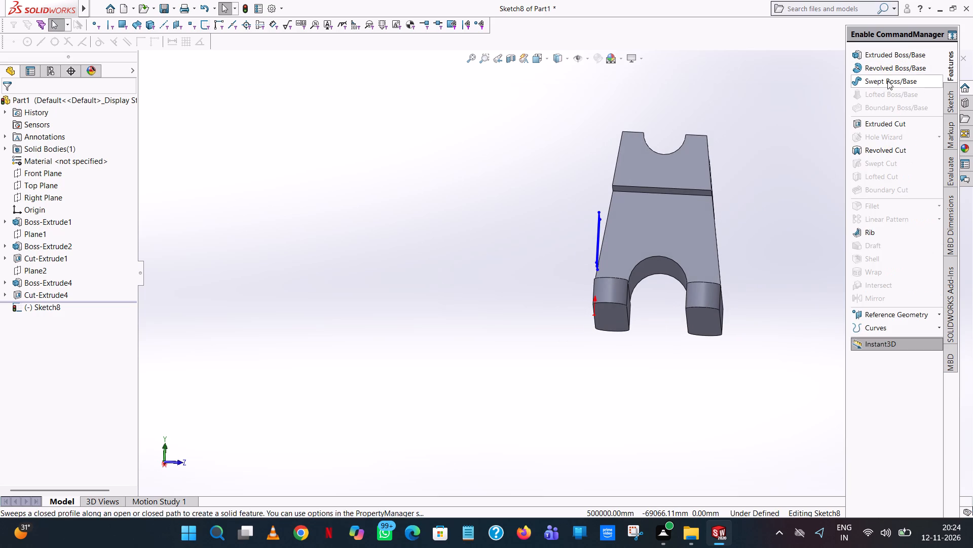
{"action": "left_click", "coordinate": [889, 127]}
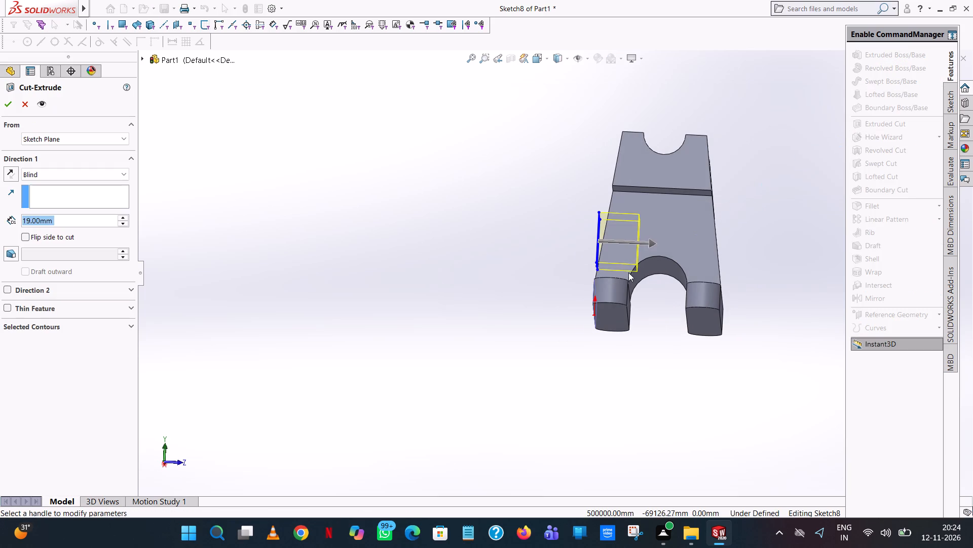
{"action": "middle_click_drag", "start_coordinate": [633, 285], "coordinate": [632, 320]}
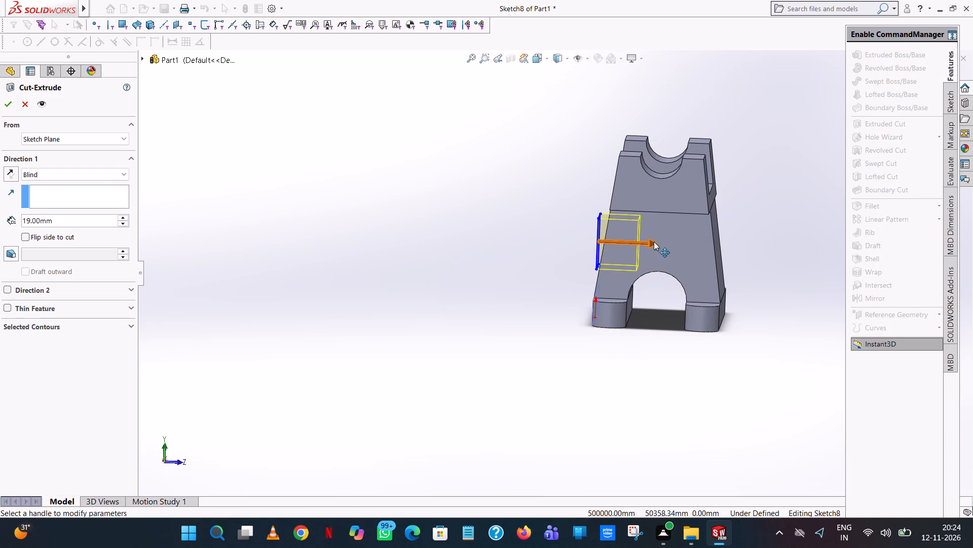
{"action": "left_click_drag", "start_coordinate": [654, 242], "coordinate": [798, 239]}
{"action": "left_click", "coordinate": [7, 100]}
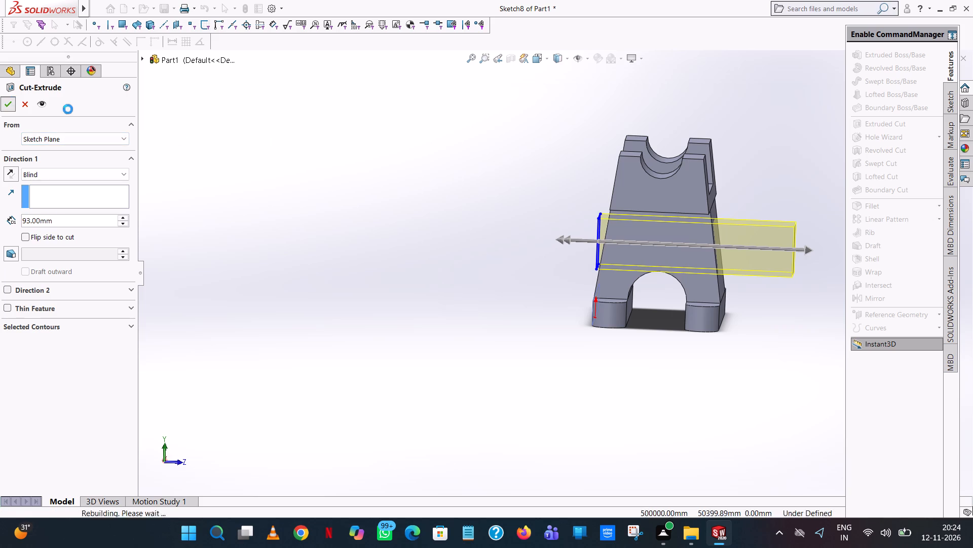
{"action": "left_click", "coordinate": [292, 182]}
Examine the square window, split cradles, arch and base feet from several sides.
{"action": "scroll", "coordinate": [290, 182], "scroll_direction": "up", "scroll_amount": 1}
{"action": "middle_click_drag", "start_coordinate": [290, 182], "coordinate": [137, 187]}
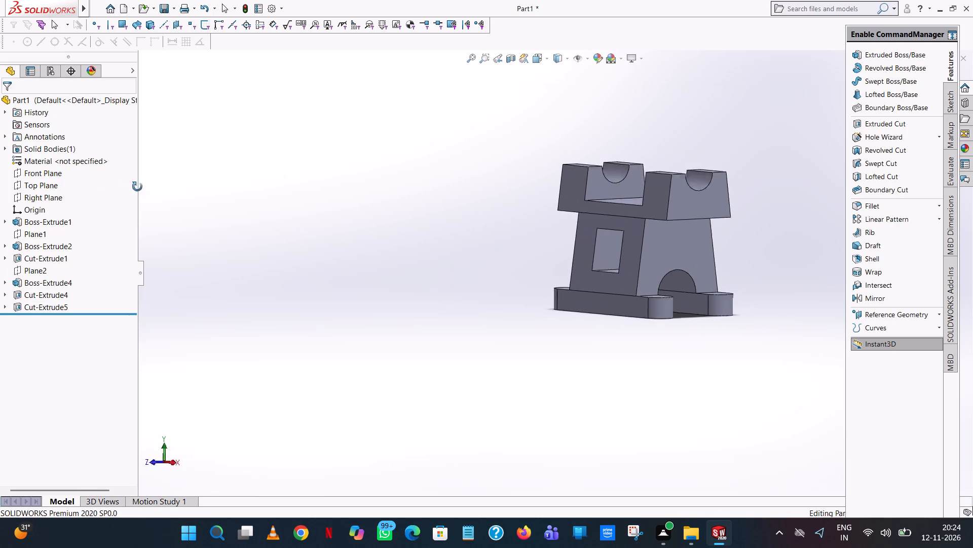
{"action": "middle_click_drag", "start_coordinate": [137, 187], "coordinate": [377, 249]}
{"action": "scroll", "coordinate": [215, 190], "scroll_direction": "up", "scroll_amount": 1}
{"action": "scroll", "coordinate": [377, 250], "scroll_direction": "up", "scroll_amount": 1}
{"action": "middle_click_drag", "start_coordinate": [454, 250], "coordinate": [473, 362]}
{"action": "scroll", "coordinate": [473, 360], "scroll_direction": "up", "scroll_amount": 1}
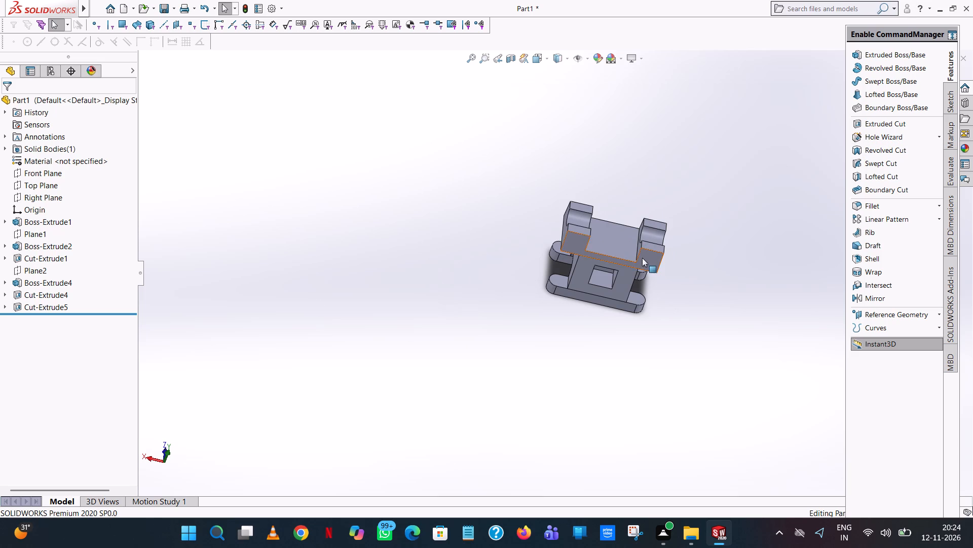
{"action": "middle_click_drag", "start_coordinate": [628, 262], "coordinate": [626, 142]}
{"action": "scroll", "coordinate": [621, 135], "scroll_direction": "up", "scroll_amount": 2}
{"action": "scroll", "coordinate": [680, 266], "scroll_direction": "down", "scroll_amount": 2}
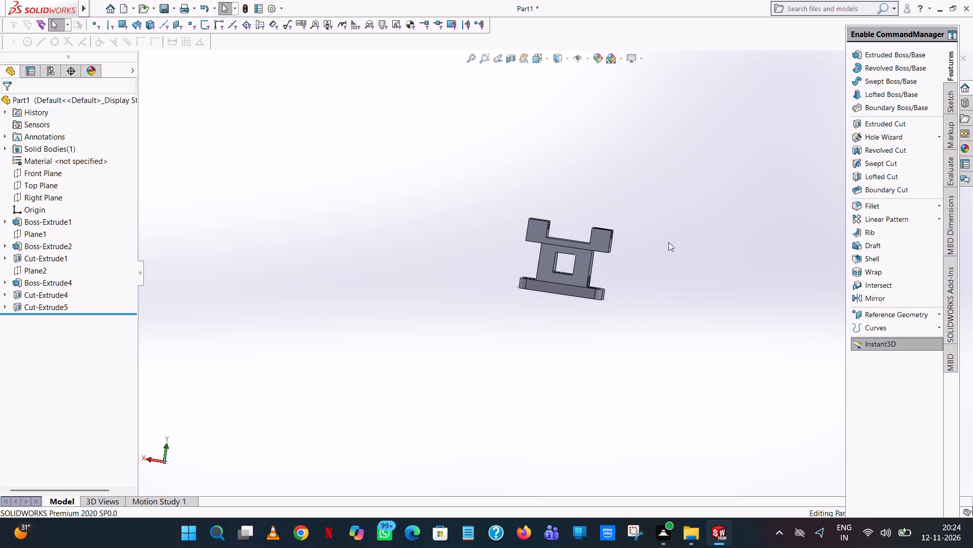
{"action": "scroll", "coordinate": [668, 242], "scroll_direction": "down", "scroll_amount": 7}
{"action": "middle_click_drag", "start_coordinate": [396, 318], "coordinate": [393, 306]}
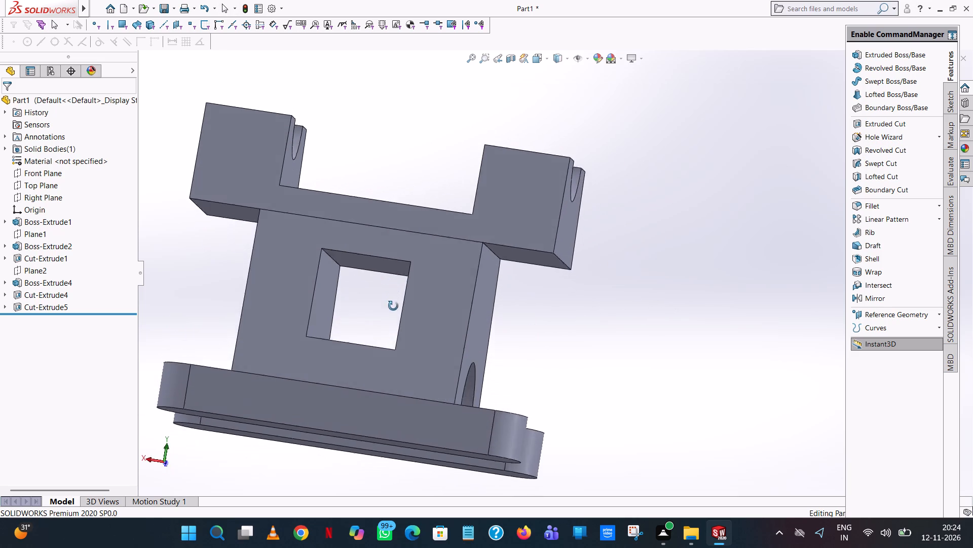
{"action": "middle_click_drag", "start_coordinate": [393, 306], "coordinate": [398, 357]}
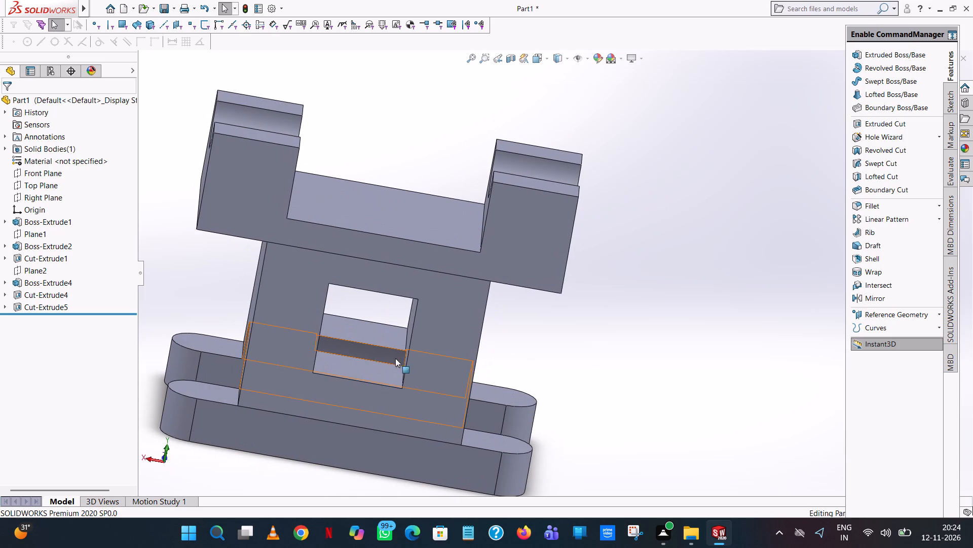
{"action": "scroll", "coordinate": [327, 288], "scroll_direction": "down", "scroll_amount": 2}
{"action": "scroll", "coordinate": [332, 276], "scroll_direction": "up", "scroll_amount": 1}
{"action": "middle_click_drag", "start_coordinate": [332, 276], "coordinate": [332, 276]}
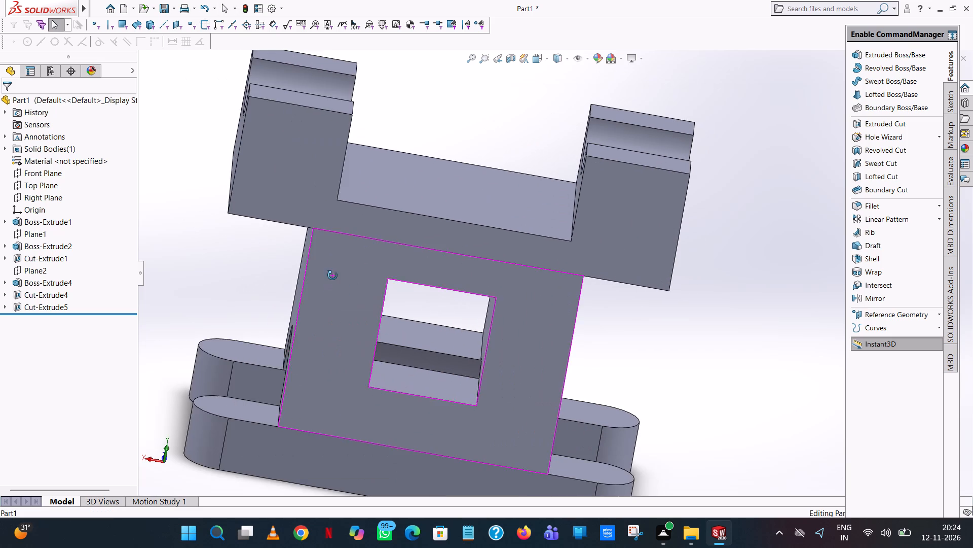
{"action": "middle_click_drag", "start_coordinate": [332, 276], "coordinate": [395, 256]}
{"action": "scroll", "coordinate": [332, 276], "scroll_direction": "up", "scroll_amount": 1}
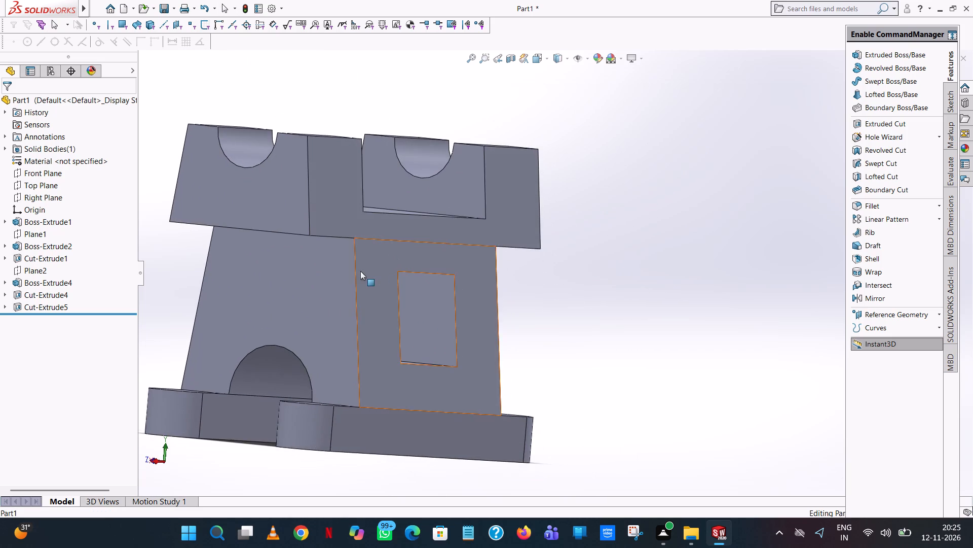
{"action": "scroll", "coordinate": [360, 271], "scroll_direction": "up", "scroll_amount": 1}
{"action": "middle_click_drag", "start_coordinate": [360, 271], "coordinate": [432, 271]}
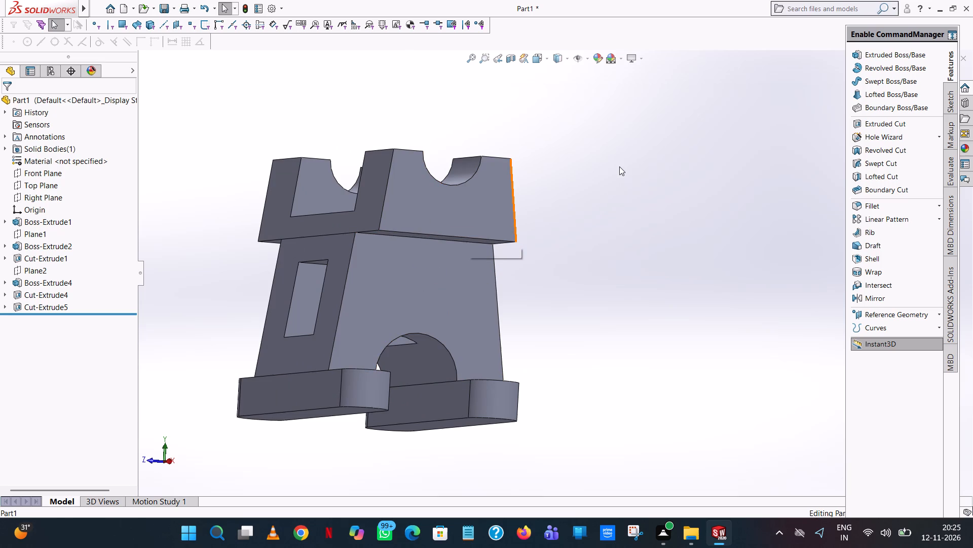
Start an extruded-boss sketch on the outer end face of an upper cradle, viewed normal to the face.
{"action": "middle_click_drag", "start_coordinate": [619, 166], "coordinate": [588, 180]}
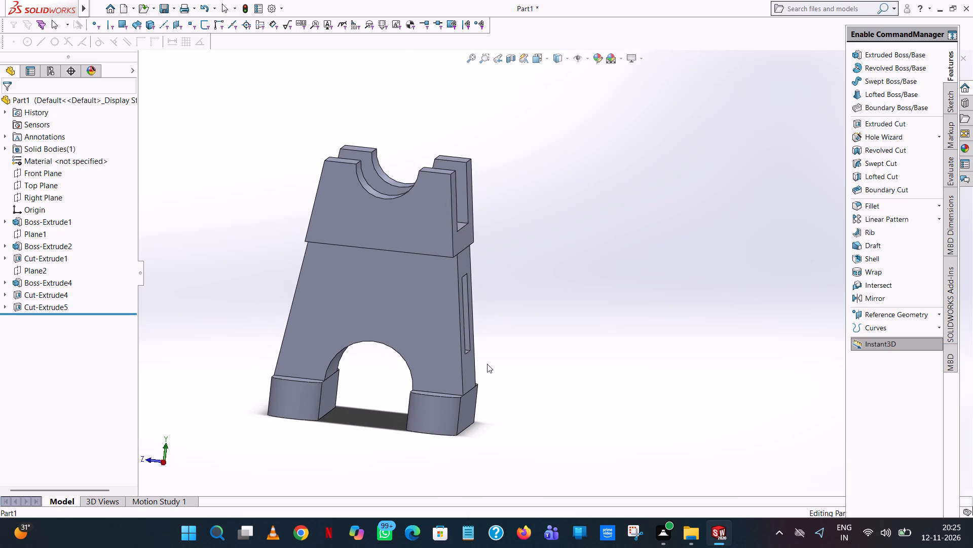
{"action": "left_click", "coordinate": [893, 58]}
{"action": "left_click", "coordinate": [417, 205]}
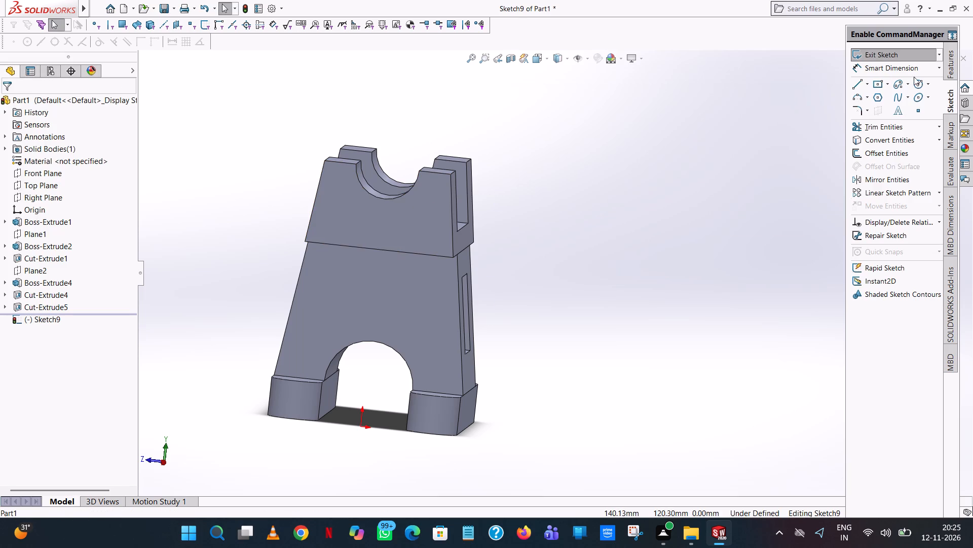
{"action": "left_click", "coordinate": [546, 59]}
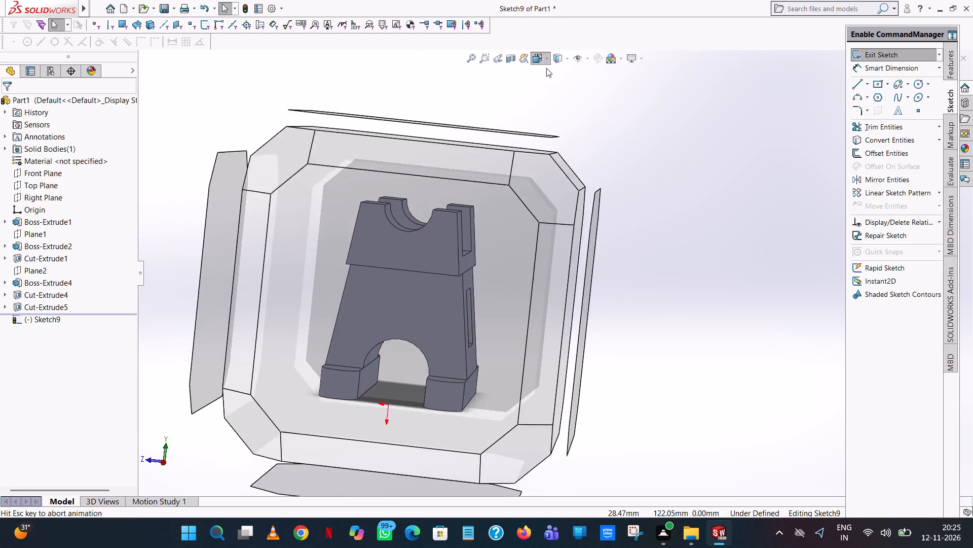
{"action": "left_click", "coordinate": [588, 115]}
{"action": "left_click", "coordinate": [591, 115]}
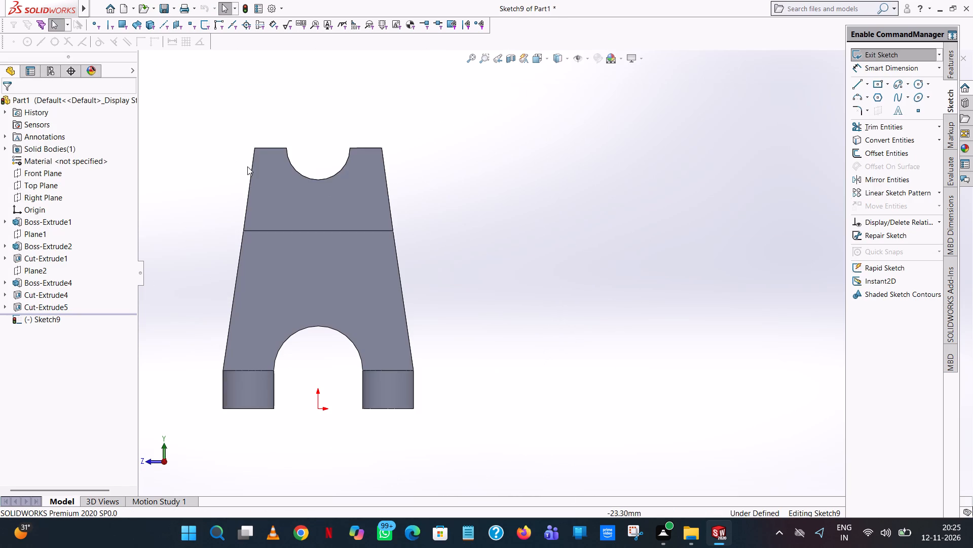
Draw a circle of 12 mm radius centred on the cradle's semicircular recess.
{"action": "scroll", "coordinate": [330, 154], "scroll_direction": "down", "scroll_amount": 2}
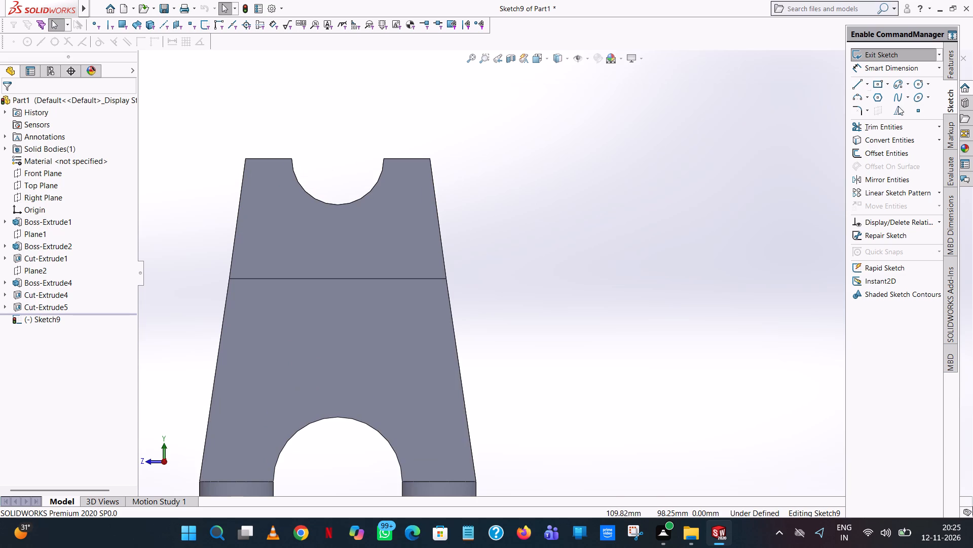
{"action": "left_click", "coordinate": [918, 82]}
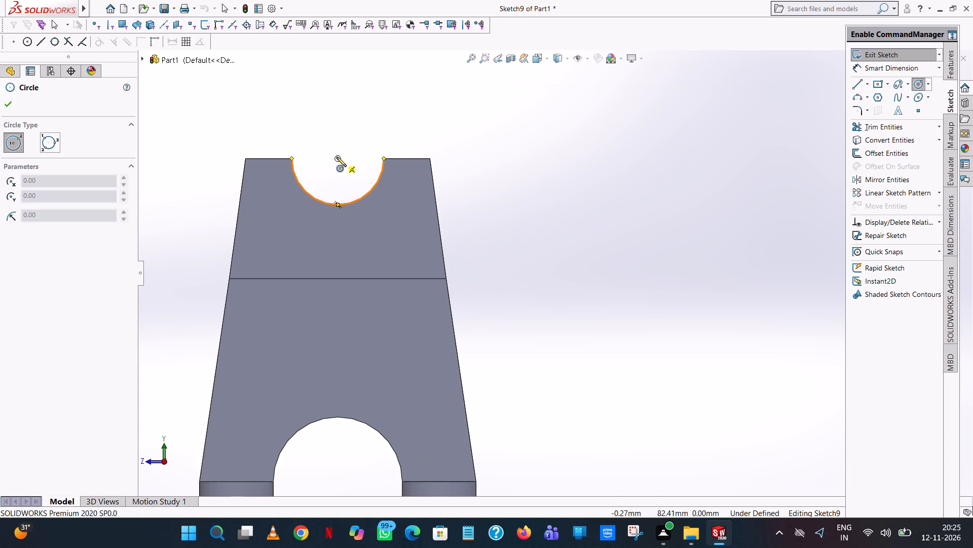
{"action": "left_click", "coordinate": [337, 157]}
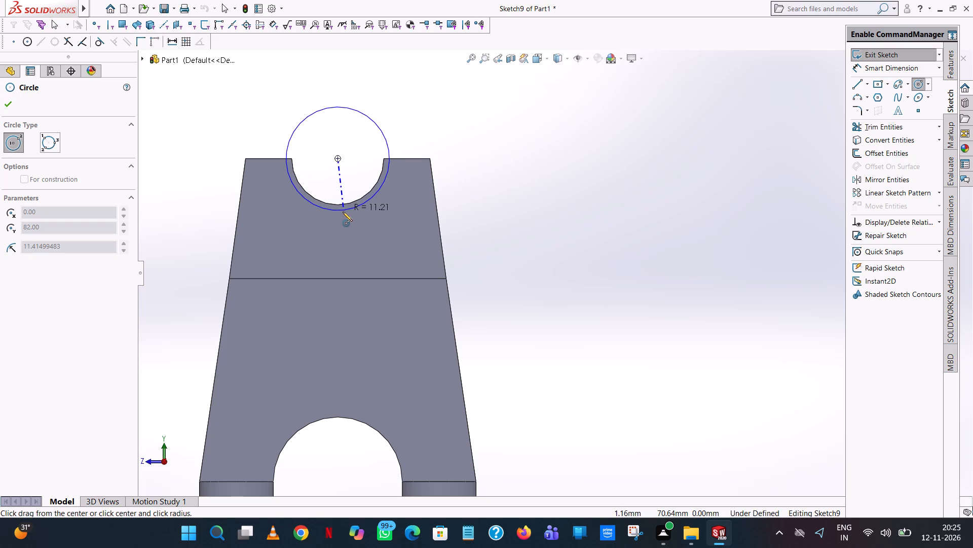
{"action": "left_click", "coordinate": [335, 222]}
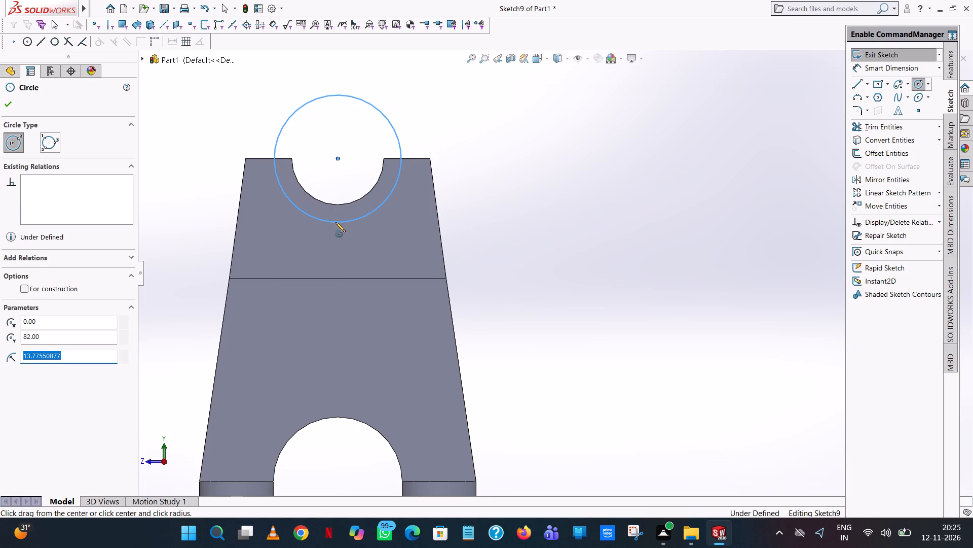
{"action": "type", "text": "12"}
{"action": "key", "text": "Return"}
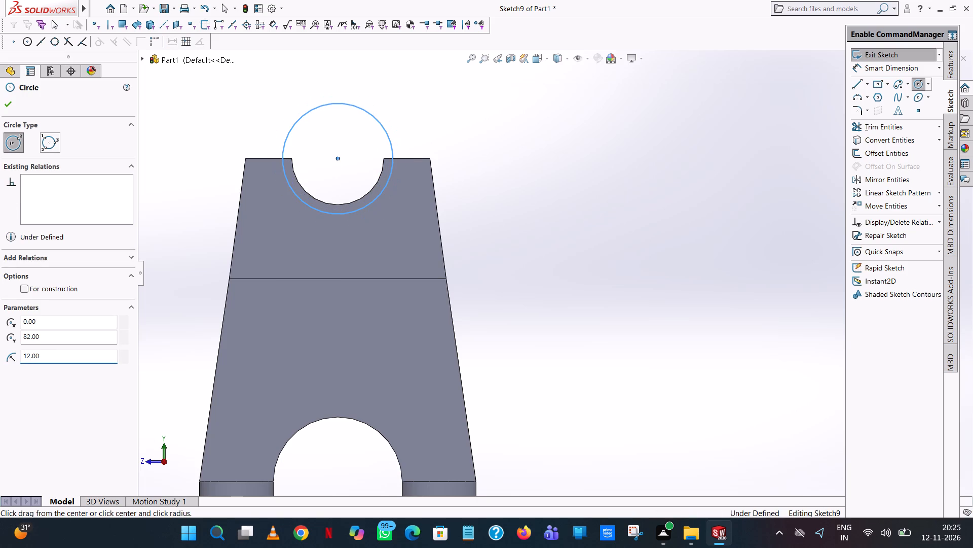
{"action": "right_click", "coordinate": [616, 111]}
{"action": "left_click", "coordinate": [655, 119]}
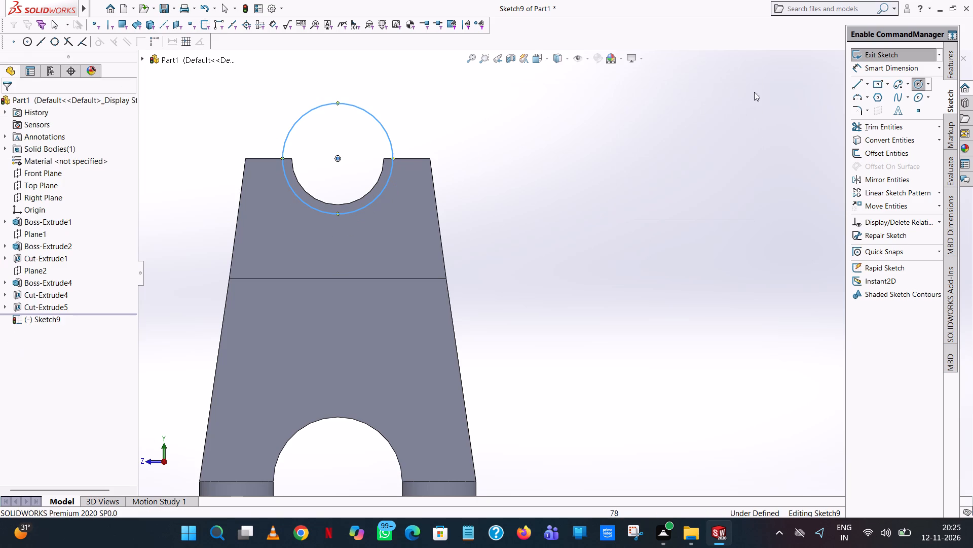
Draw a horizontal 12 mm line from the circle's centre to its edge along the cradle's top.
{"action": "left_click", "coordinate": [858, 81]}
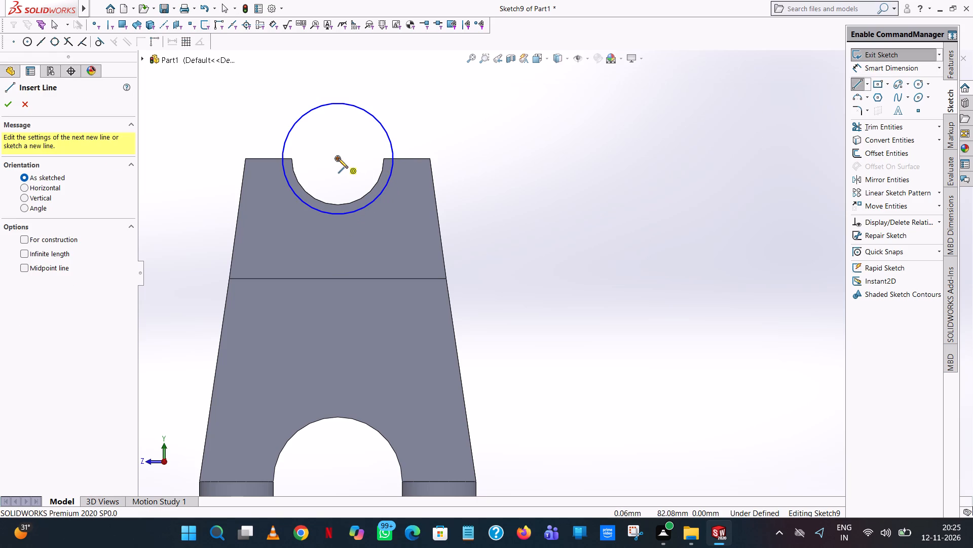
{"action": "left_click", "coordinate": [338, 158]}
{"action": "left_click", "coordinate": [392, 158]}
{"action": "right_click", "coordinate": [392, 158]}
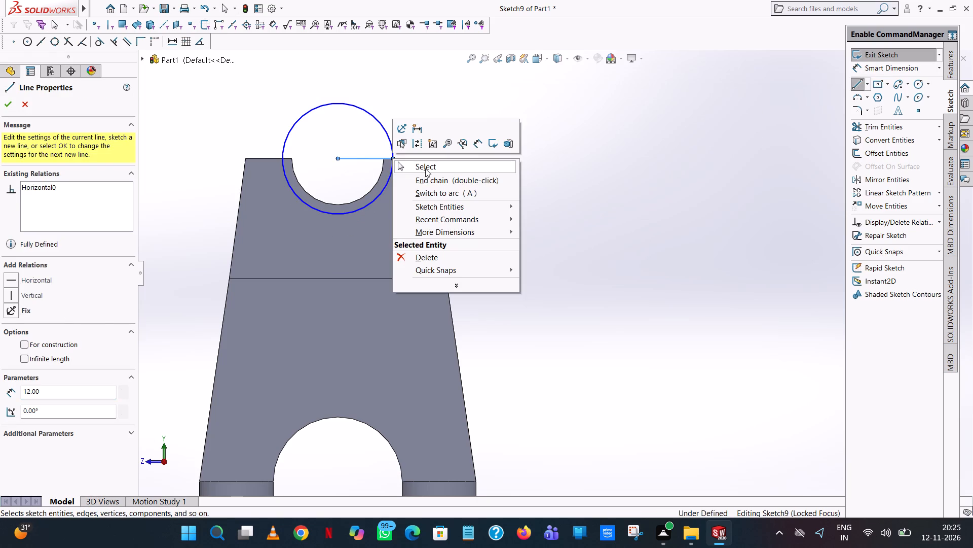
{"action": "left_click", "coordinate": [425, 168]}
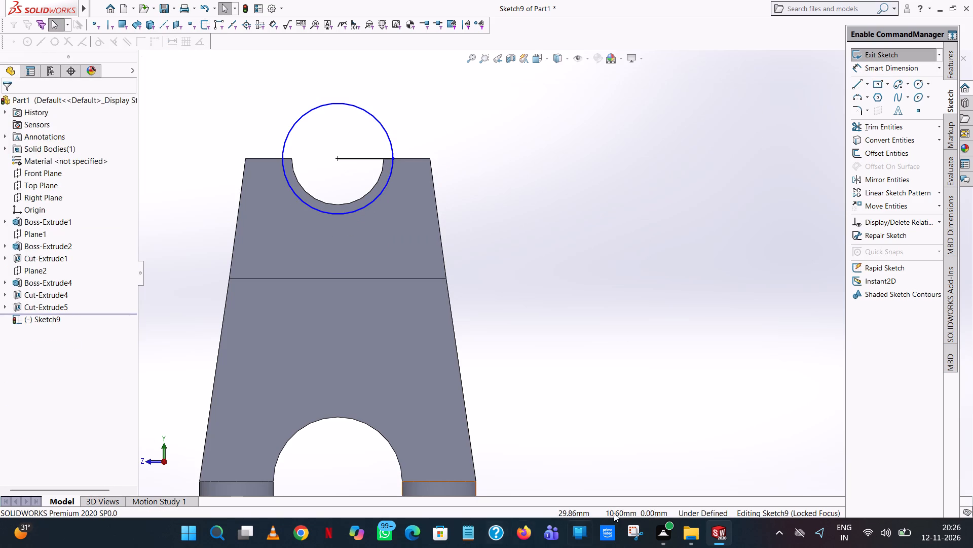
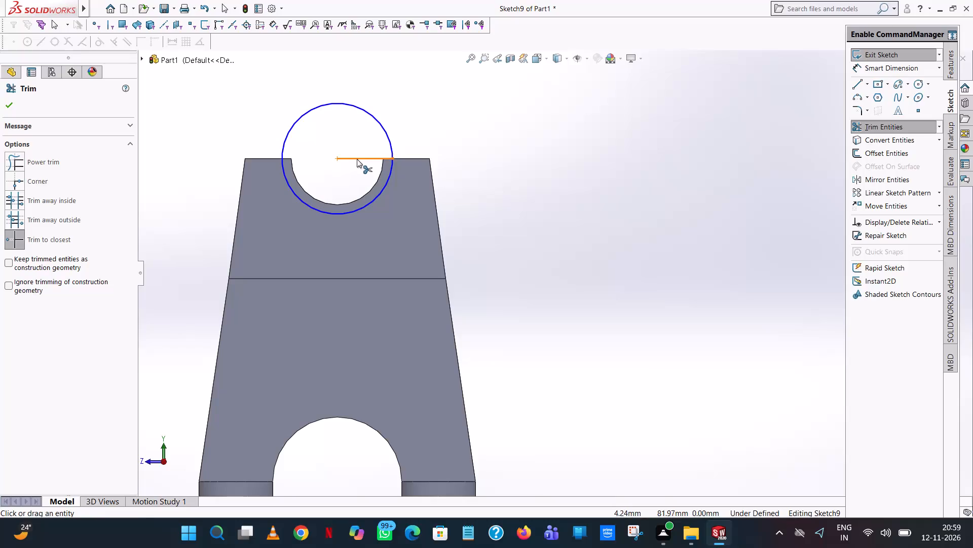
Trim away the 12 mm line and draw a horizontal line across the circle's full diameter along the cradle's top.
{"action": "left_click", "coordinate": [357, 159]}
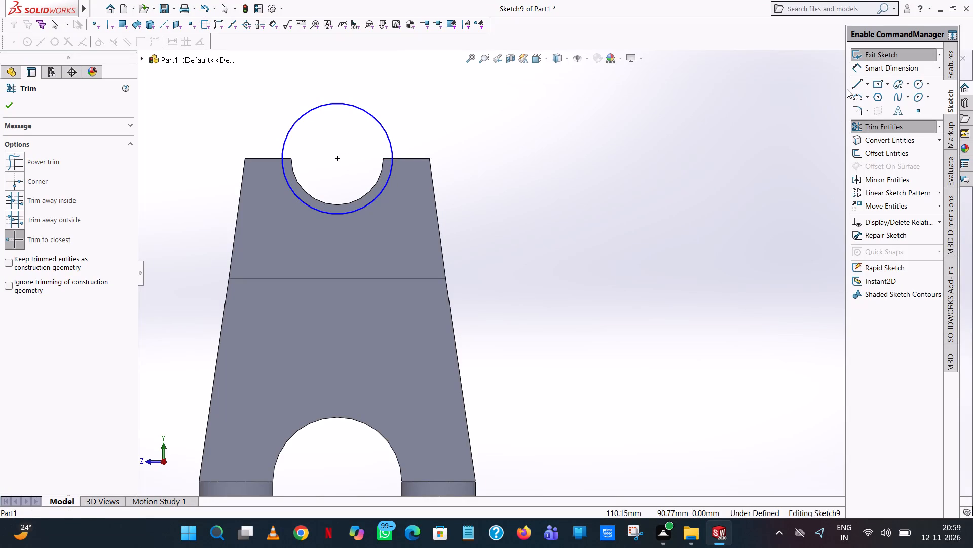
{"action": "left_click", "coordinate": [853, 88]}
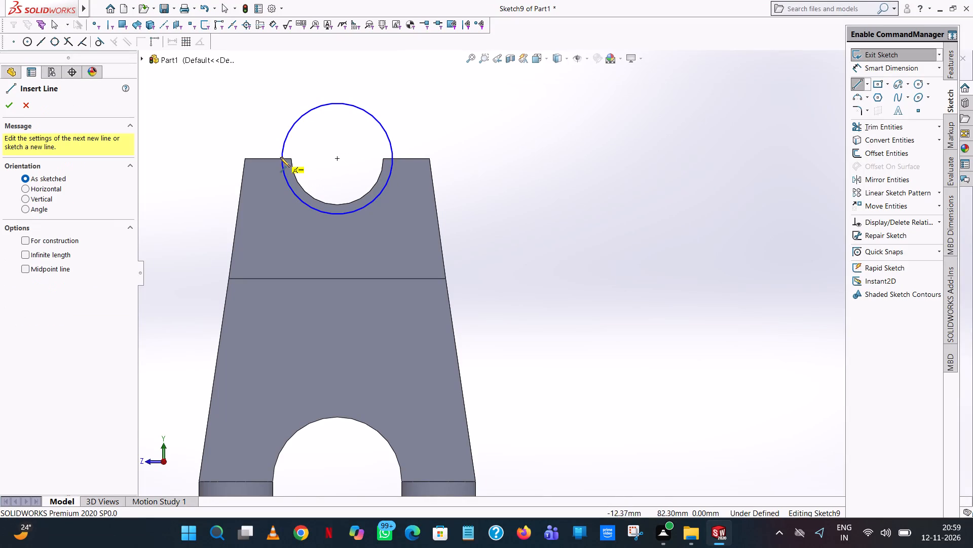
{"action": "left_click", "coordinate": [282, 158]}
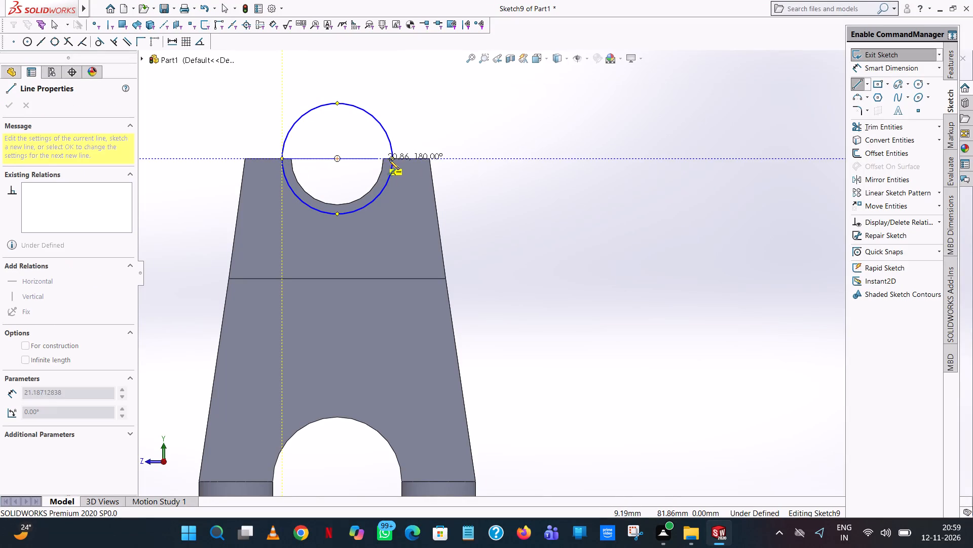
{"action": "left_click", "coordinate": [393, 160]}
{"action": "right_click", "coordinate": [393, 160]}
{"action": "left_click", "coordinate": [445, 166]}
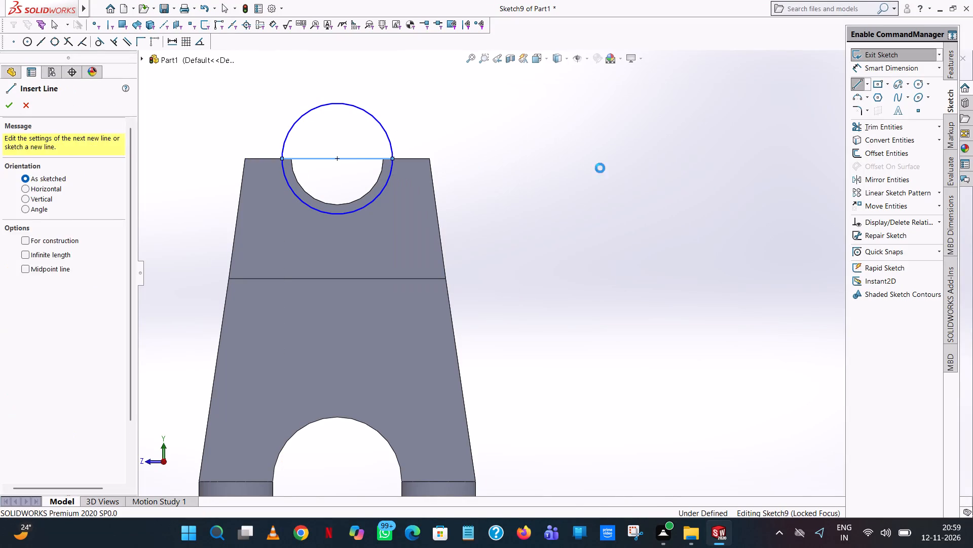
Draw a concentric circle of 10 mm radius that follows the cradle's semicircular recess.
{"action": "left_click", "coordinate": [919, 81]}
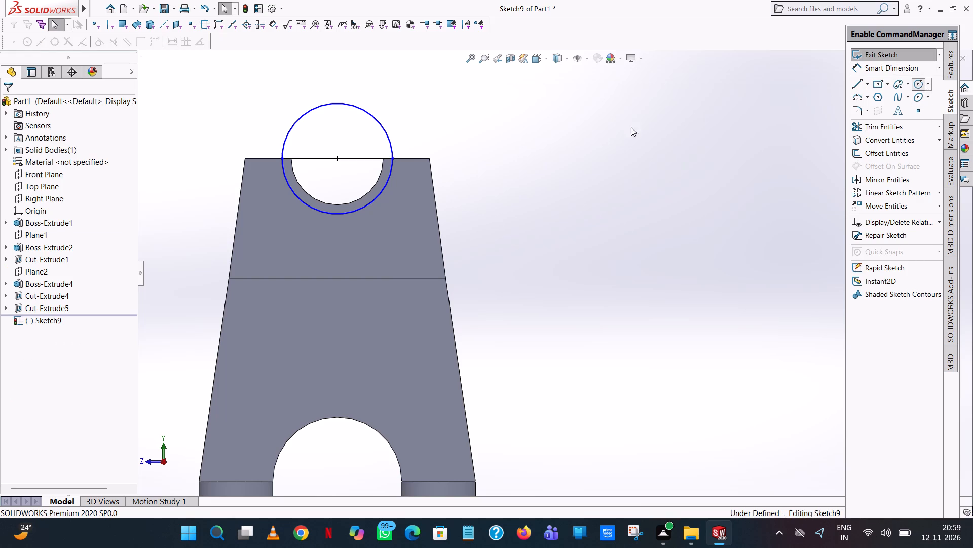
{"action": "left_click", "coordinate": [339, 157]}
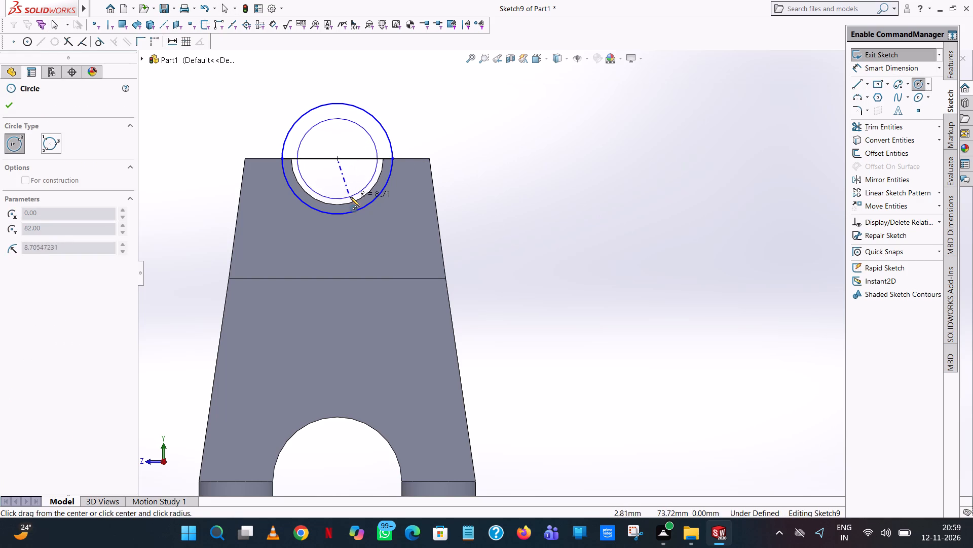
{"action": "left_click", "coordinate": [352, 202]}
{"action": "right_click", "coordinate": [352, 202]}
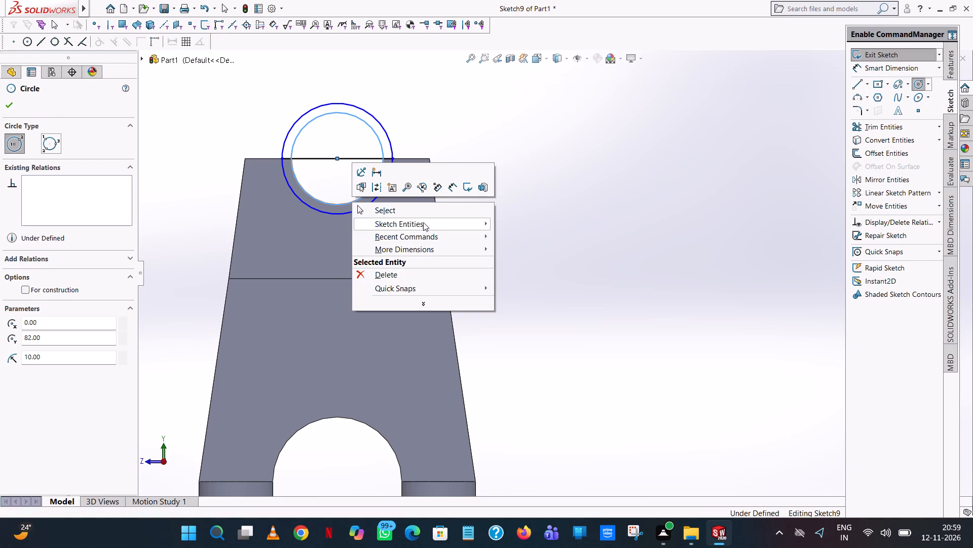
{"action": "left_click", "coordinate": [421, 214]}
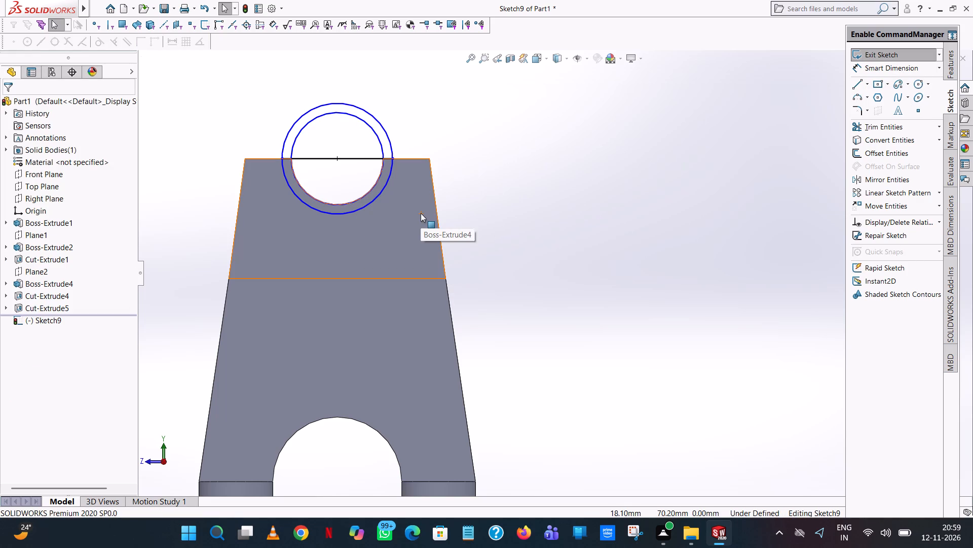
{"action": "left_click", "coordinate": [536, 74]}
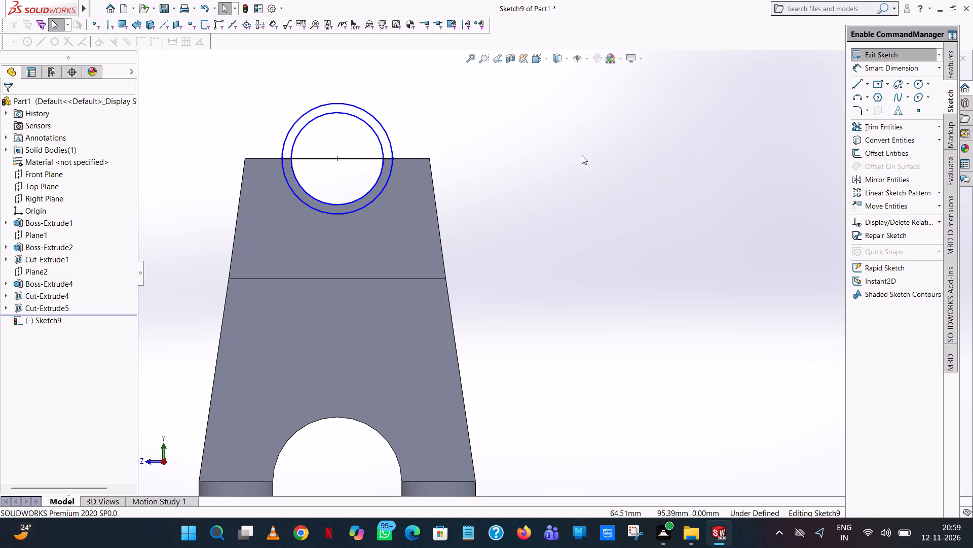
Trim the upper halves of both circles and the line across the recess to leave a closed half-ring.
{"action": "left_click", "coordinate": [888, 130]}
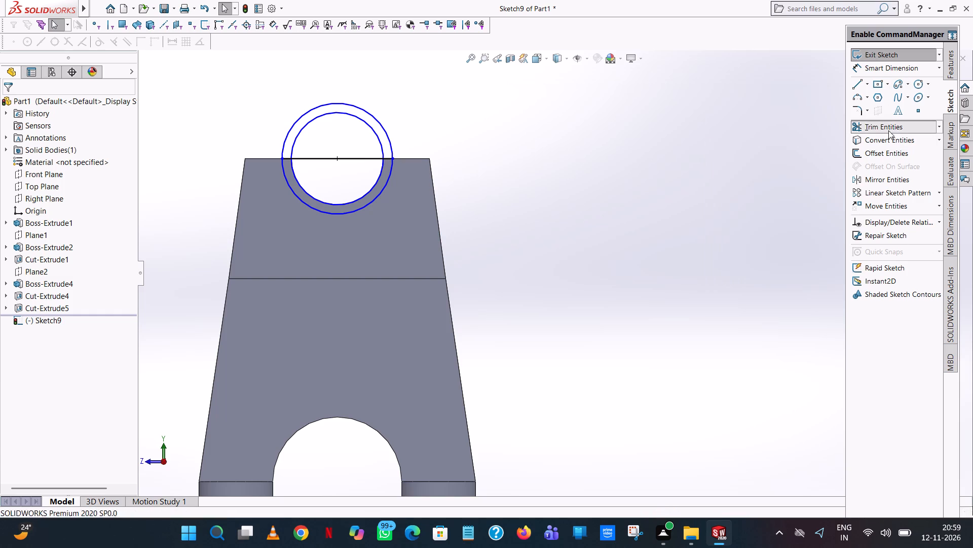
{"action": "left_click", "coordinate": [345, 104]}
{"action": "left_click", "coordinate": [343, 116]}
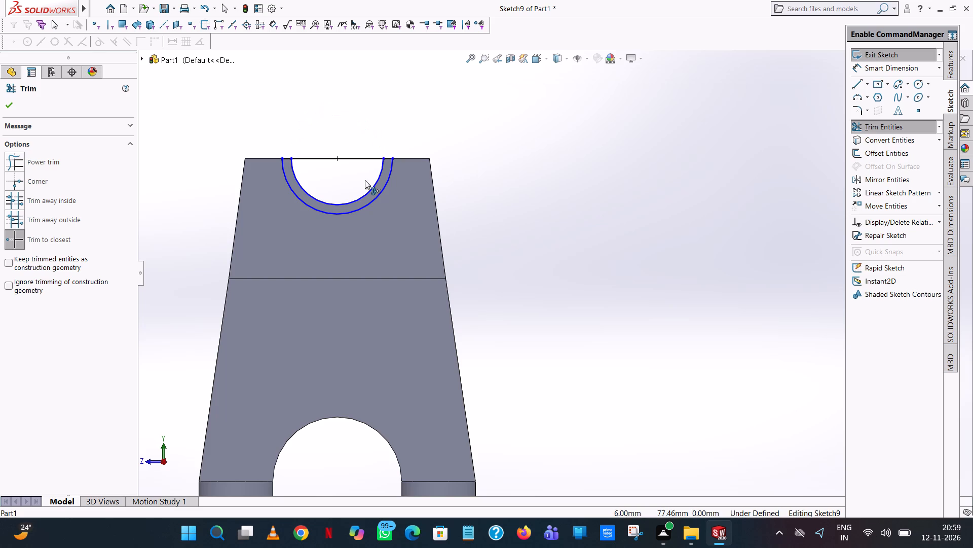
{"action": "left_click", "coordinate": [364, 156]}
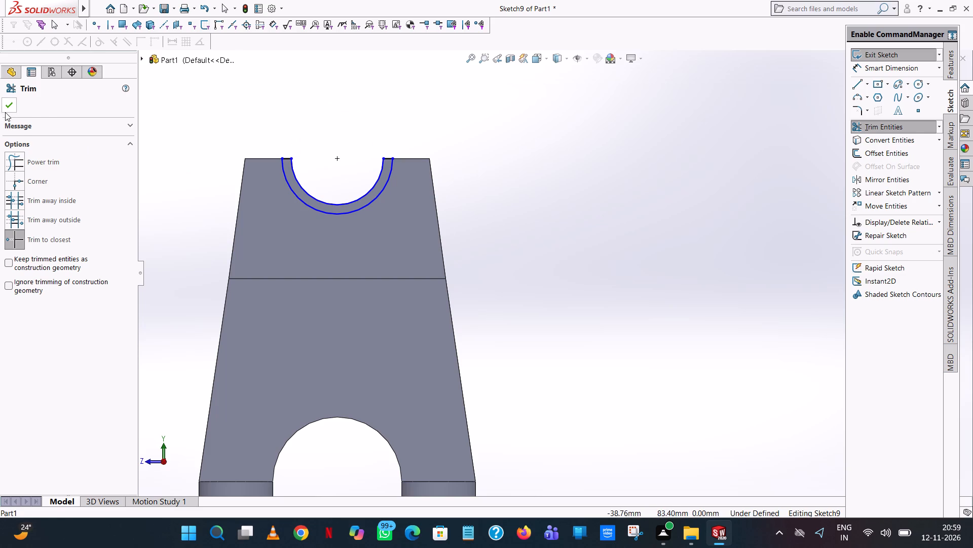
{"action": "left_click", "coordinate": [6, 111]}
{"action": "left_click", "coordinate": [375, 92]}
Dimension the radii of the half-ring's outer and inner arcs.
{"action": "left_click", "coordinate": [887, 66]}
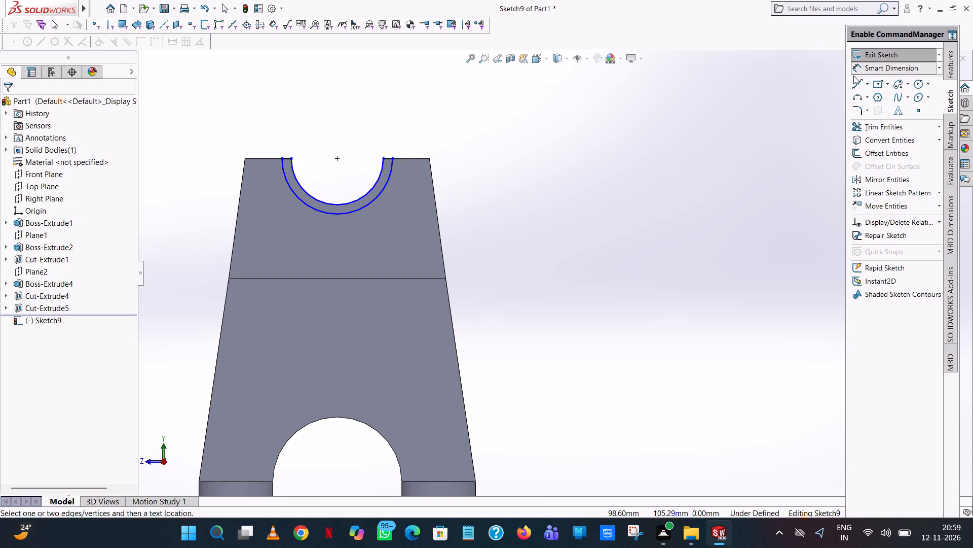
{"action": "left_click", "coordinate": [317, 209]}
{"action": "left_click", "coordinate": [322, 257]}
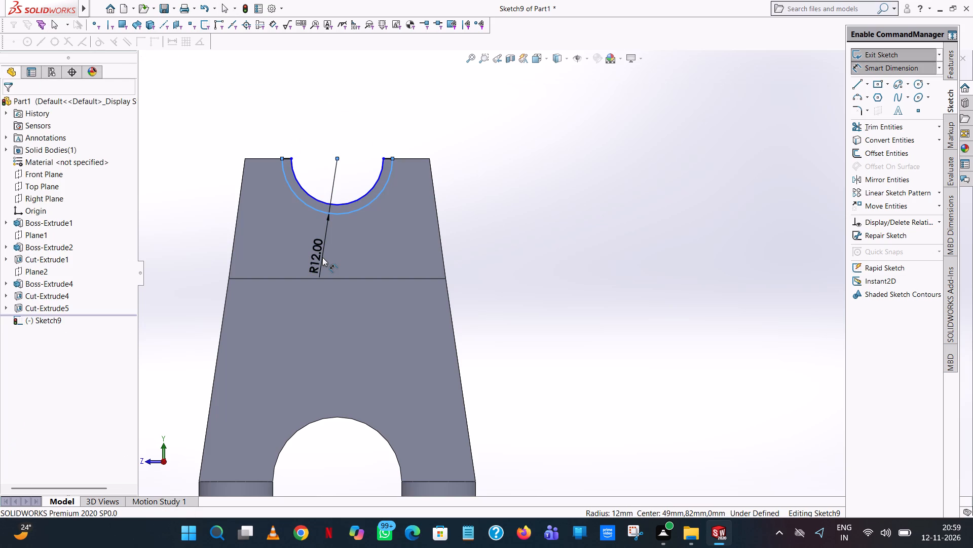
{"action": "left_click", "coordinate": [279, 242]}
{"action": "left_click", "coordinate": [363, 83]}
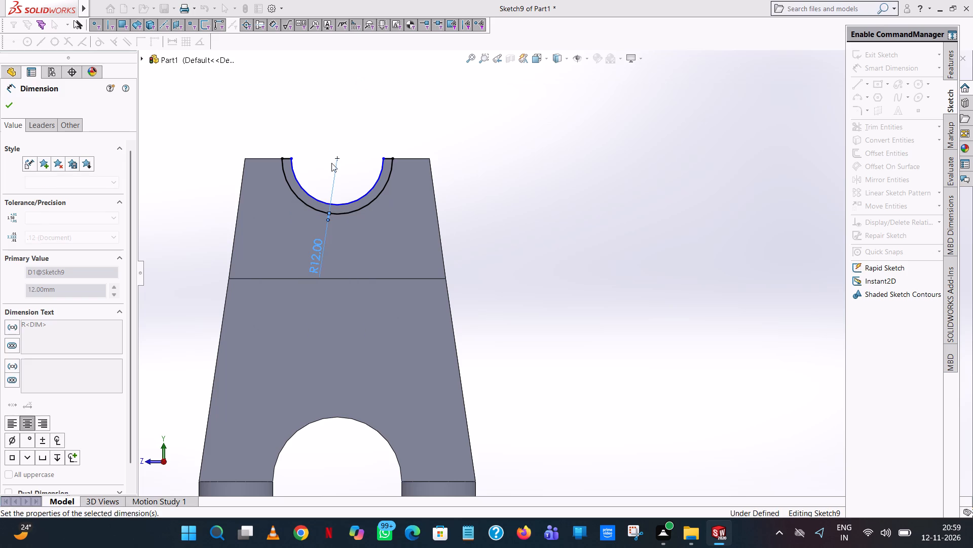
{"action": "left_click", "coordinate": [350, 203]}
{"action": "left_click", "coordinate": [447, 268]}
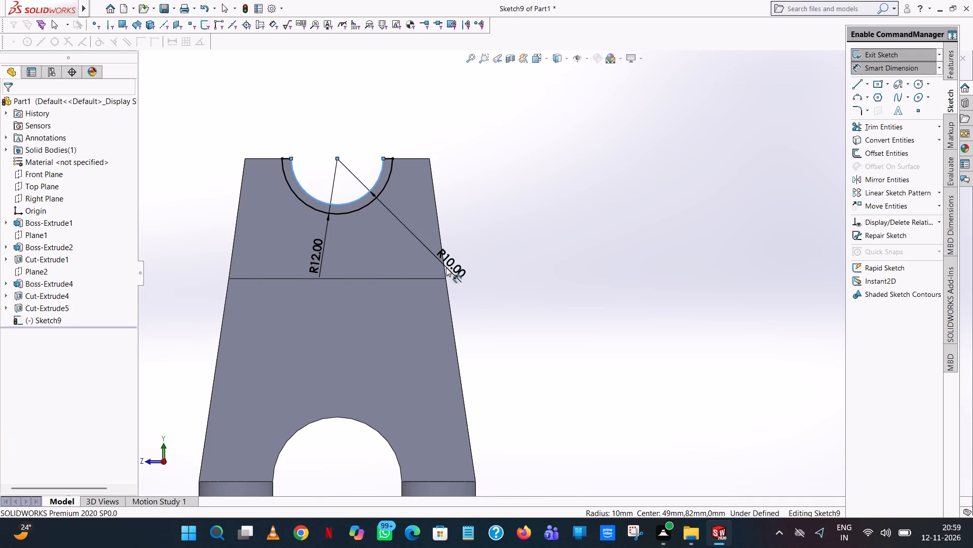
{"action": "left_click", "coordinate": [401, 246]}
{"action": "left_click", "coordinate": [518, 164]}
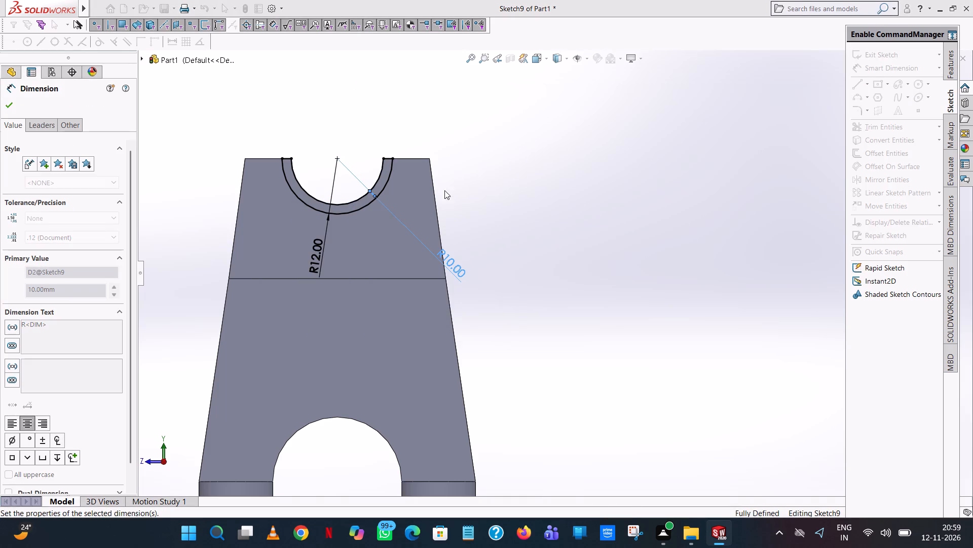
Extrude the half-ring 2 mm blind outward from the cradle's end face, merging it with the body.
{"action": "scroll", "coordinate": [438, 194], "scroll_direction": "up", "scroll_amount": 1}
{"action": "middle_click_drag", "start_coordinate": [438, 194], "coordinate": [540, 241]}
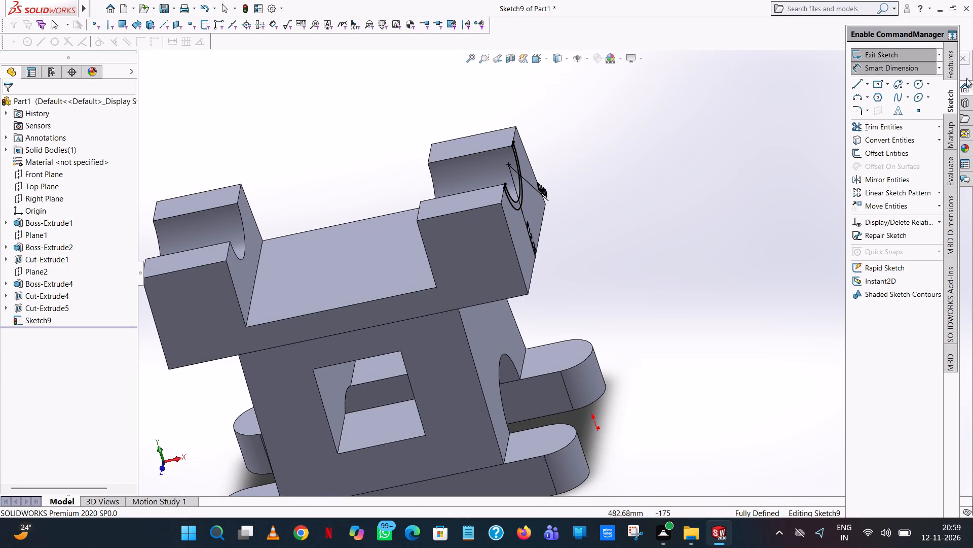
{"action": "left_click", "coordinate": [949, 66]}
{"action": "left_click", "coordinate": [908, 55]}
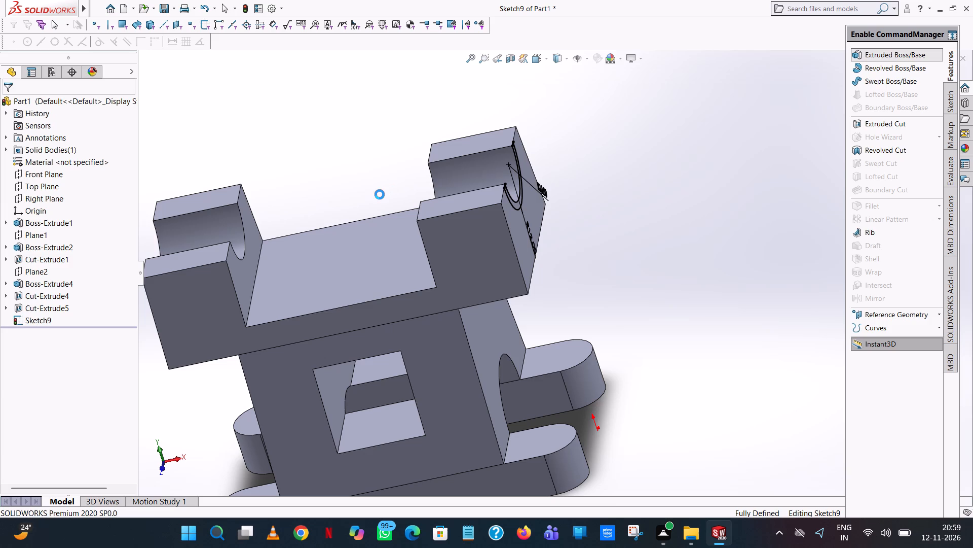
{"action": "key", "text": "2"}
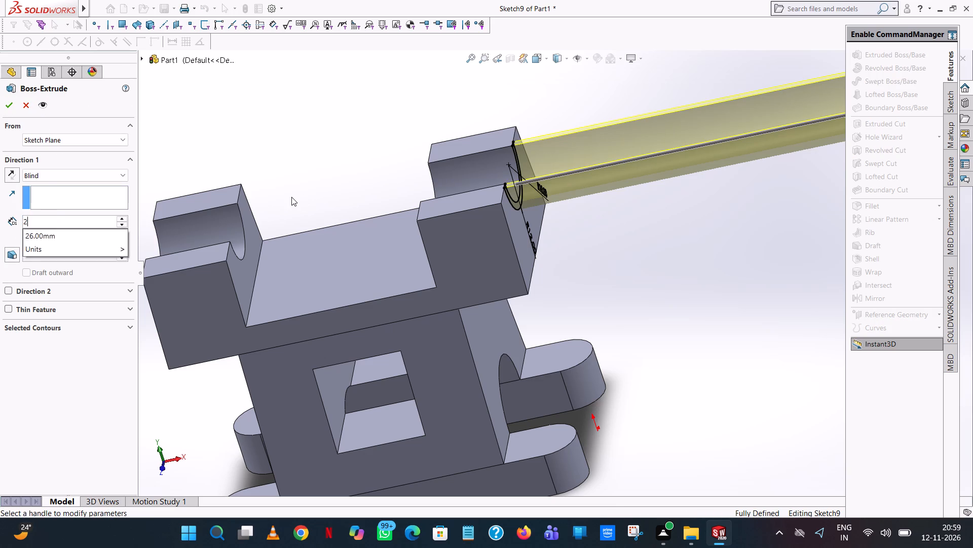
{"action": "key", "text": "Return"}
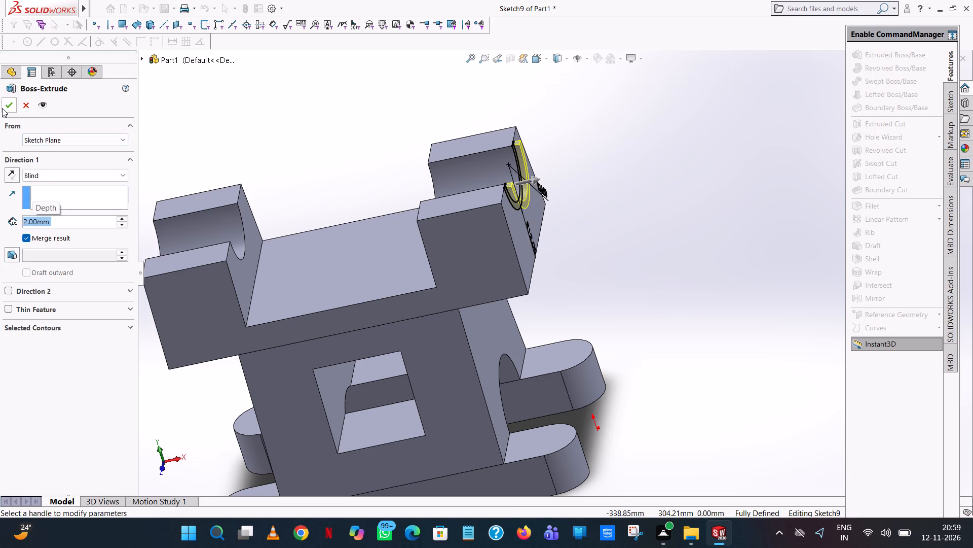
{"action": "left_click", "coordinate": [2, 108]}
{"action": "left_click", "coordinate": [281, 141]}
Start an extruded-boss sketch on the opposite cradle's outer end face, viewed normal to the face.
{"action": "middle_click_drag", "start_coordinate": [325, 151], "coordinate": [277, 107]}
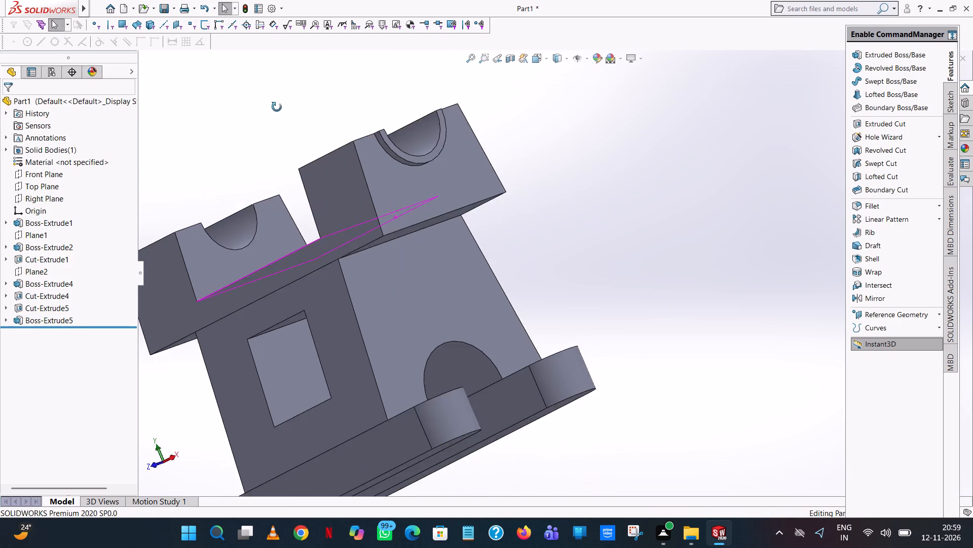
{"action": "middle_click_drag", "start_coordinate": [277, 107], "coordinate": [416, 170]}
{"action": "scroll", "coordinate": [416, 169], "scroll_direction": "up", "scroll_amount": 1}
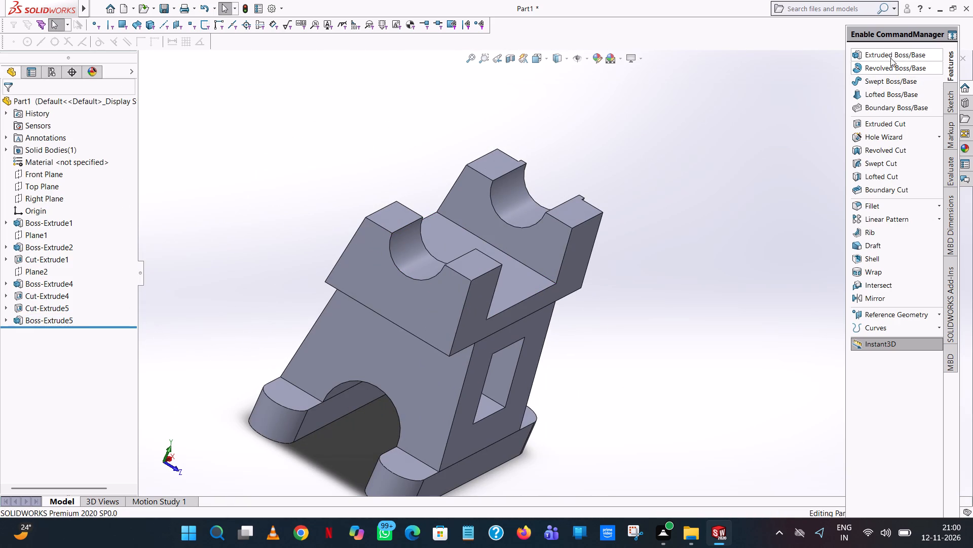
{"action": "left_click", "coordinate": [890, 57]}
{"action": "left_click", "coordinate": [440, 307]}
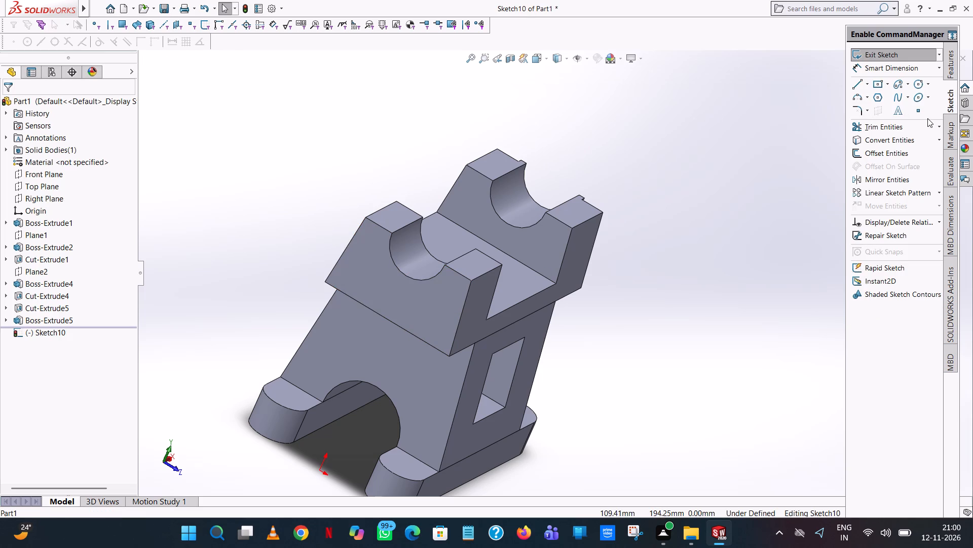
{"action": "left_click", "coordinate": [548, 63]}
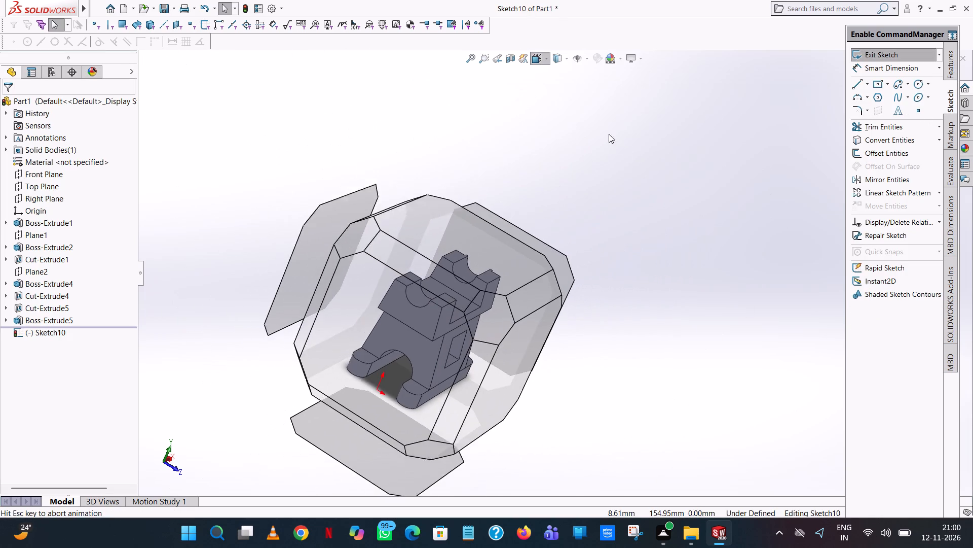
{"action": "left_click", "coordinate": [597, 116]}
Draw a circle of 10 mm radius centred on this cradle's recess and matching its edge.
{"action": "left_click", "coordinate": [918, 85]}
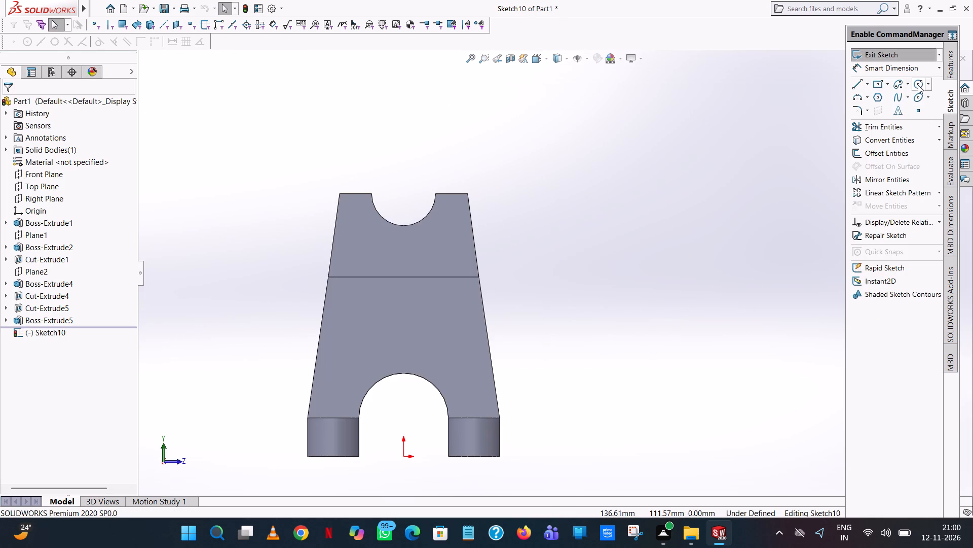
{"action": "scroll", "coordinate": [406, 203], "scroll_direction": "down", "scroll_amount": 4}
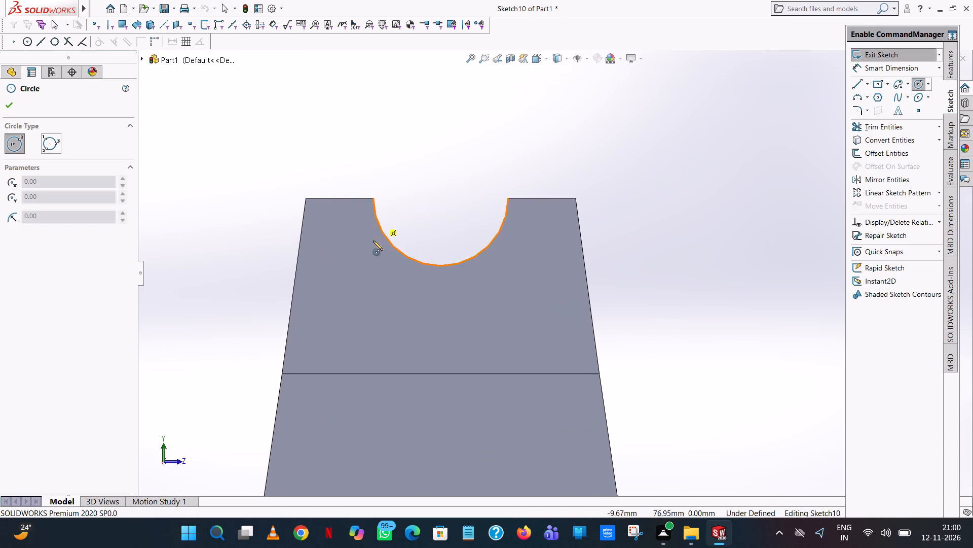
{"action": "left_click", "coordinate": [440, 197]}
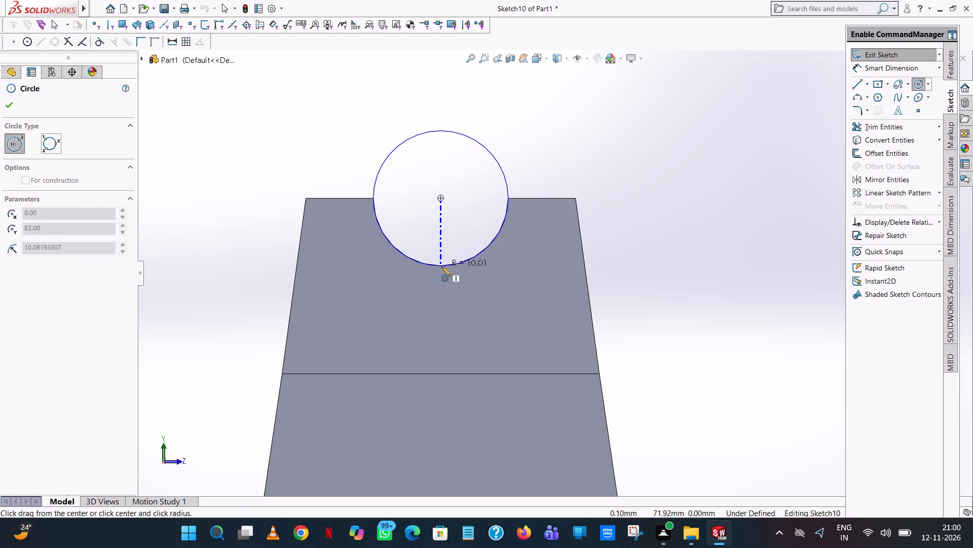
{"action": "left_click", "coordinate": [504, 218]}
{"action": "right_click", "coordinate": [504, 219]}
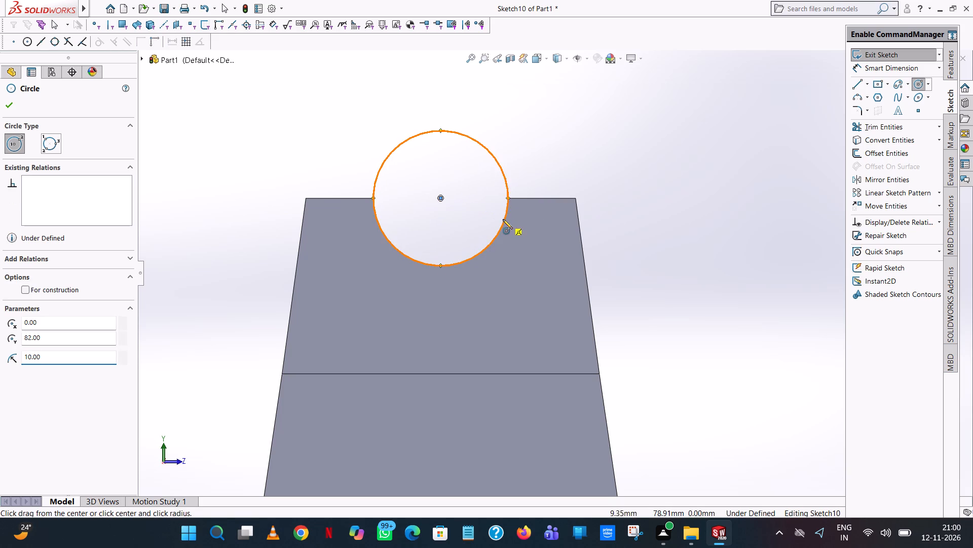
{"action": "left_click", "coordinate": [514, 226]}
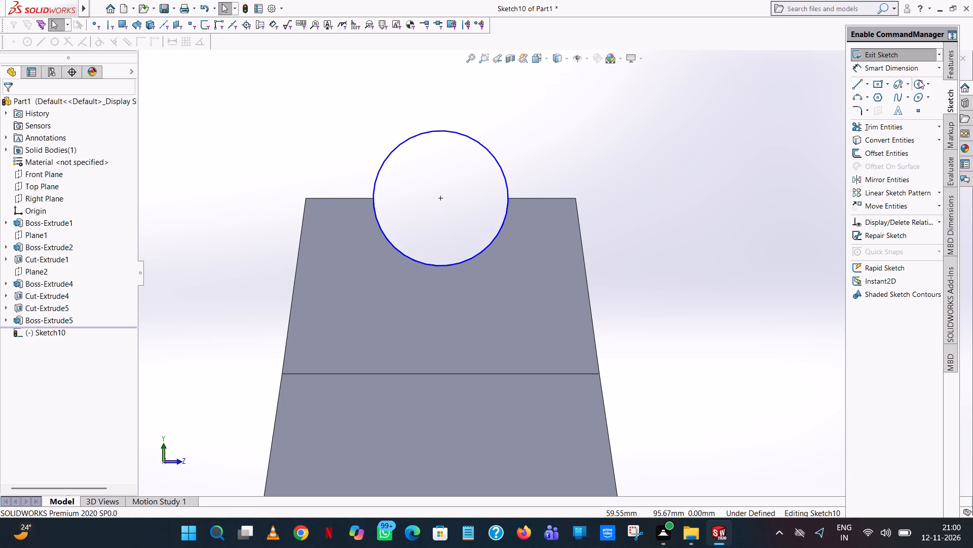
Draw a concentric circle of 12 mm radius around the 10 mm radius circle.
{"action": "left_click_drag", "start_coordinate": [919, 80], "coordinate": [915, 82]}
{"action": "left_click", "coordinate": [440, 197]}
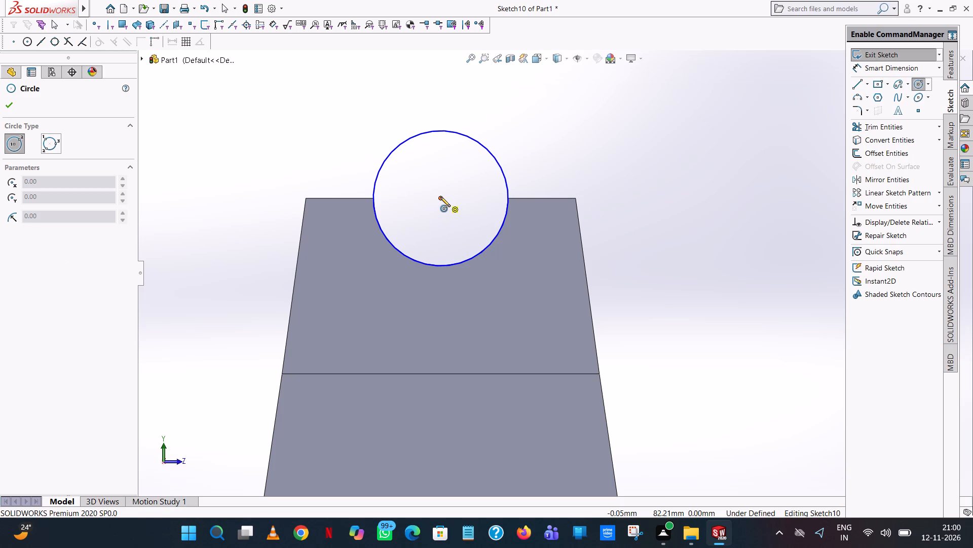
{"action": "left_click", "coordinate": [435, 289]}
{"action": "type", "text": "12"}
{"action": "key", "text": "Return"}
{"action": "right_click", "coordinate": [519, 127]}
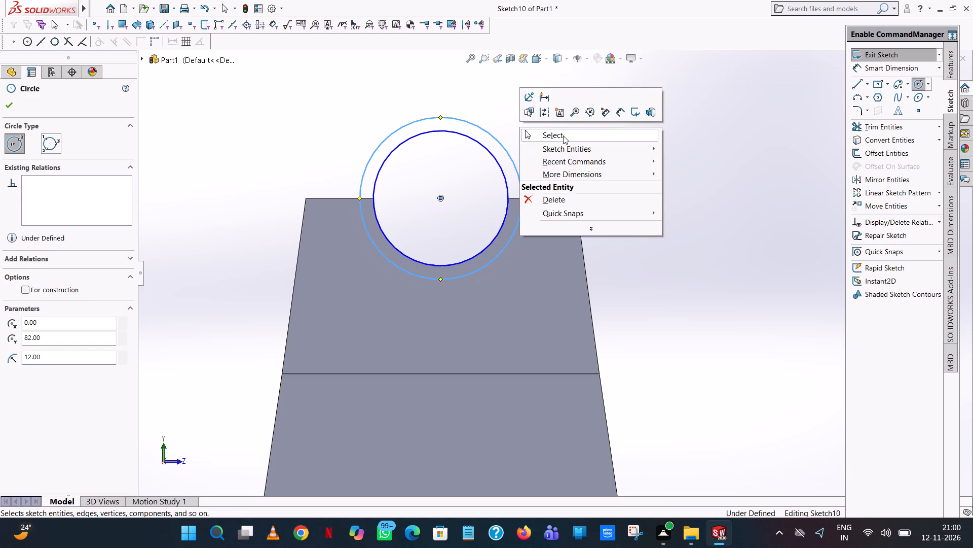
{"action": "left_click", "coordinate": [564, 135]}
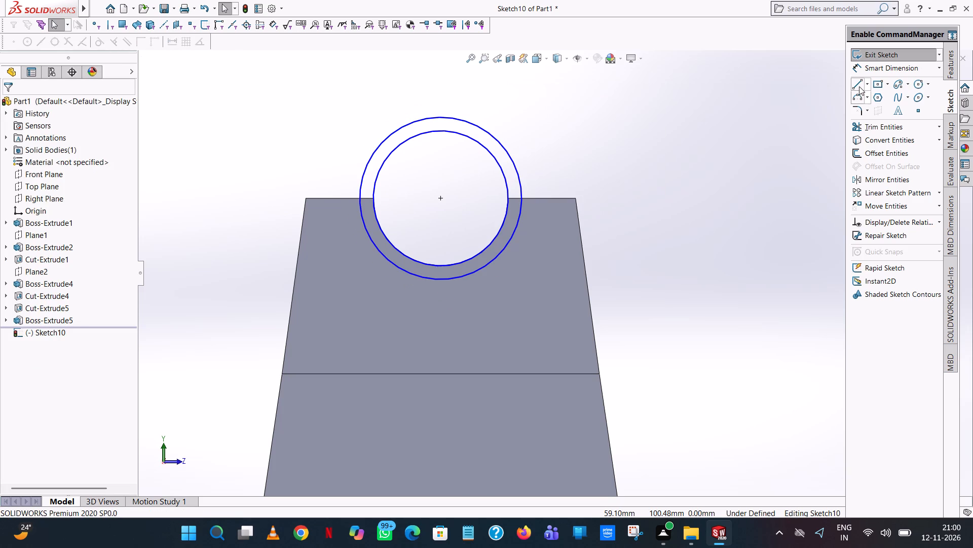
Draw a 2 mm horizontal line joining the inner and outer circles on each side, along the cradle's top edge.
{"action": "left_click", "coordinate": [859, 85]}
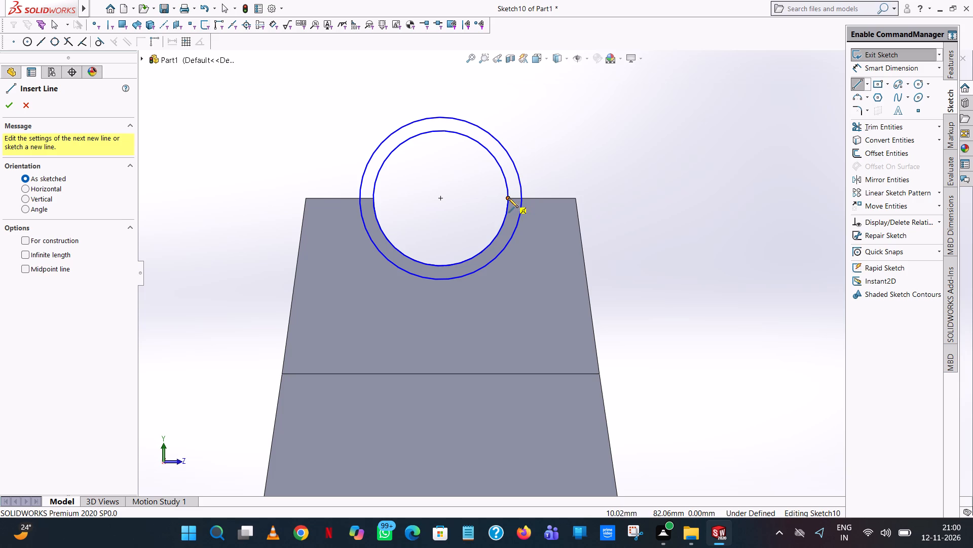
{"action": "left_click", "coordinate": [508, 198]}
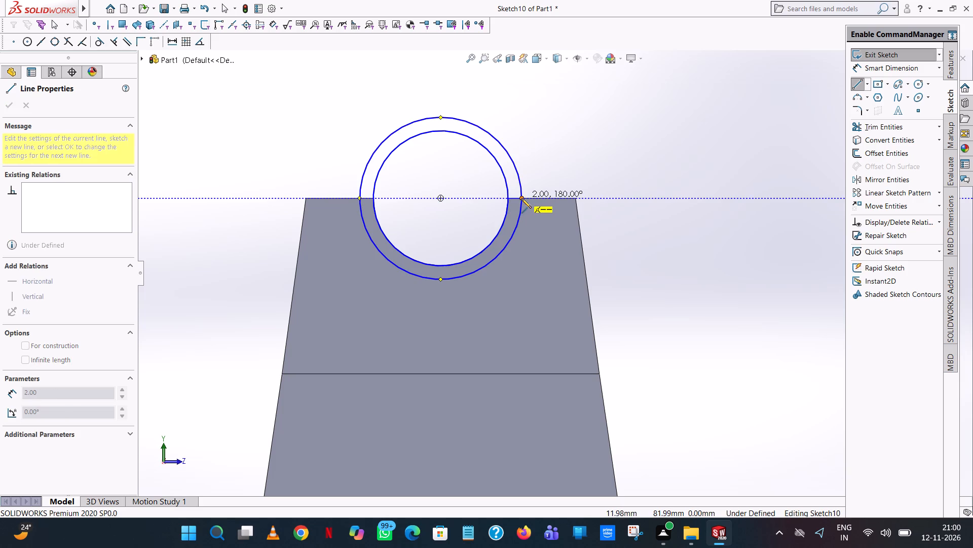
{"action": "left_click", "coordinate": [521, 198]}
{"action": "right_click", "coordinate": [521, 198]}
{"action": "left_click", "coordinate": [570, 208]}
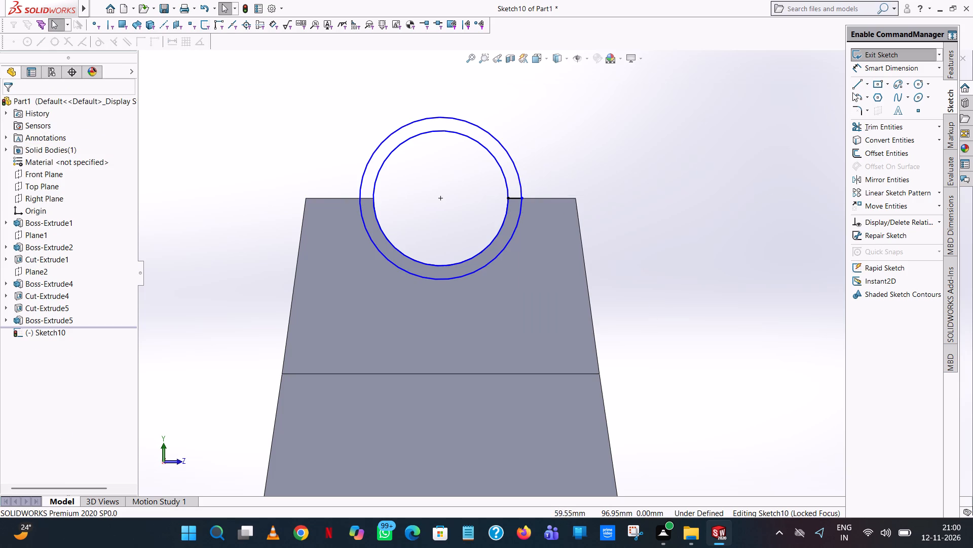
{"action": "left_click", "coordinate": [854, 79]}
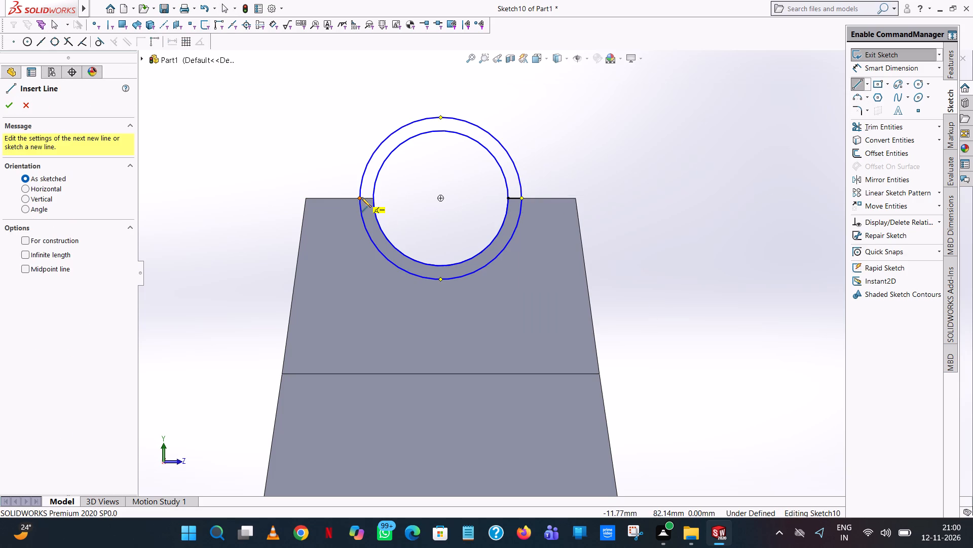
{"action": "left_click", "coordinate": [361, 197]}
{"action": "left_click", "coordinate": [376, 198]}
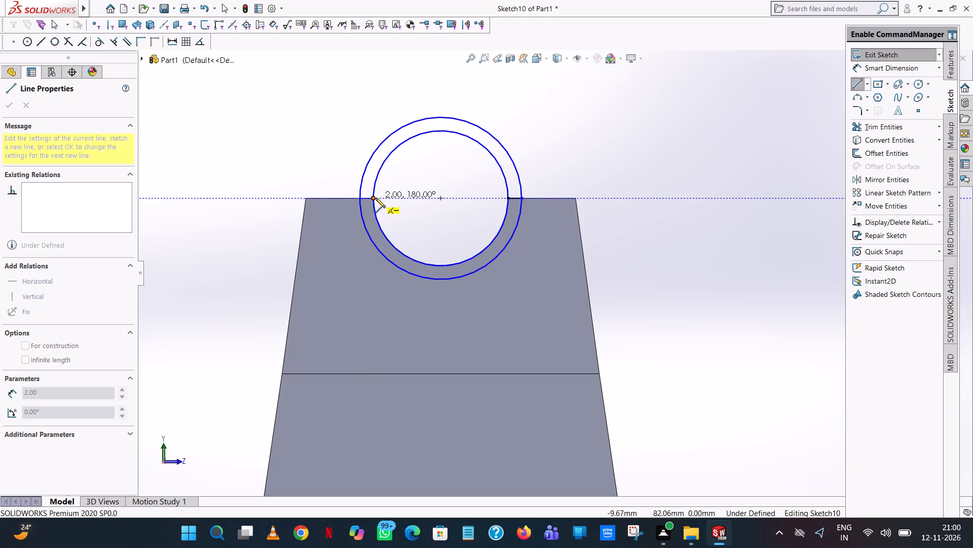
{"action": "right_click", "coordinate": [376, 198]}
{"action": "left_click", "coordinate": [404, 211]}
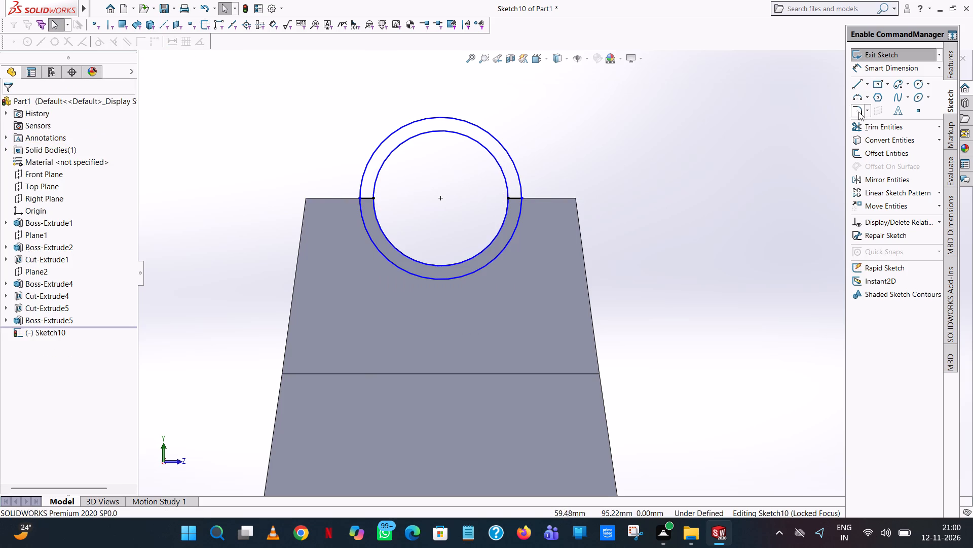
Trim away the upper halves of both circles above the cradle's top edge, leaving a closed half-ring profile.
{"action": "left_click", "coordinate": [858, 133]}
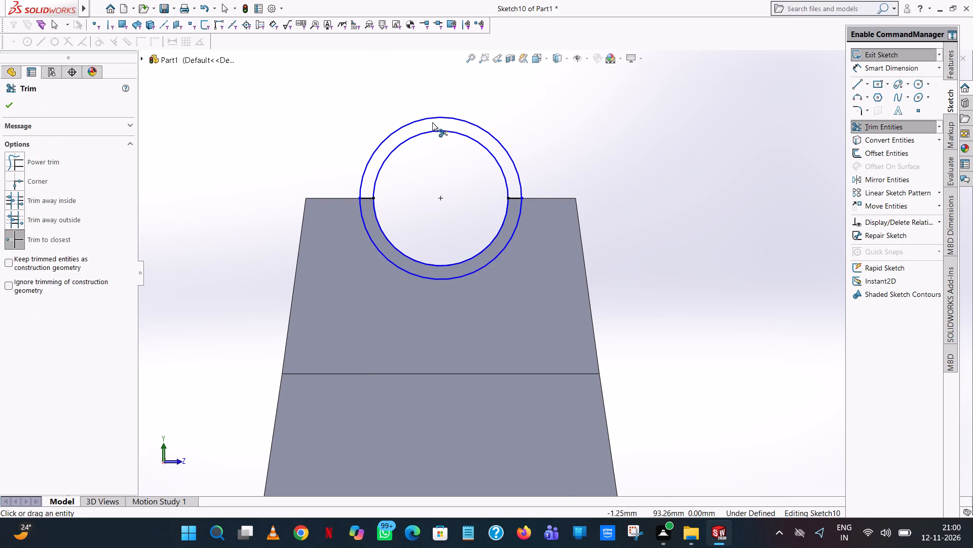
{"action": "left_click", "coordinate": [435, 118]}
{"action": "left_click", "coordinate": [429, 133]}
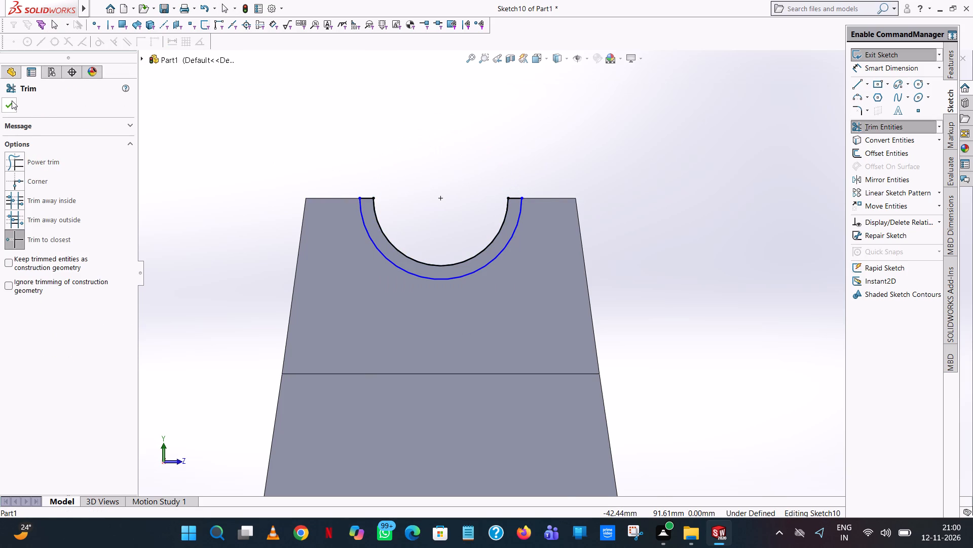
{"action": "left_click", "coordinate": [13, 101]}
{"action": "left_click", "coordinate": [483, 128]}
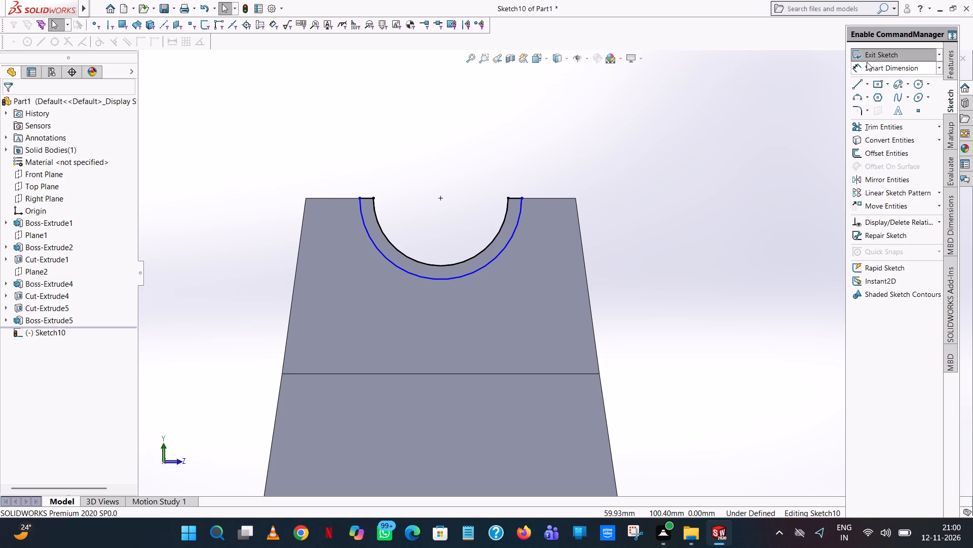
Dimension the radius of the half-ring's outer arc.
{"action": "left_click", "coordinate": [867, 67]}
{"action": "left_click", "coordinate": [442, 276]}
{"action": "left_click", "coordinate": [442, 284]}
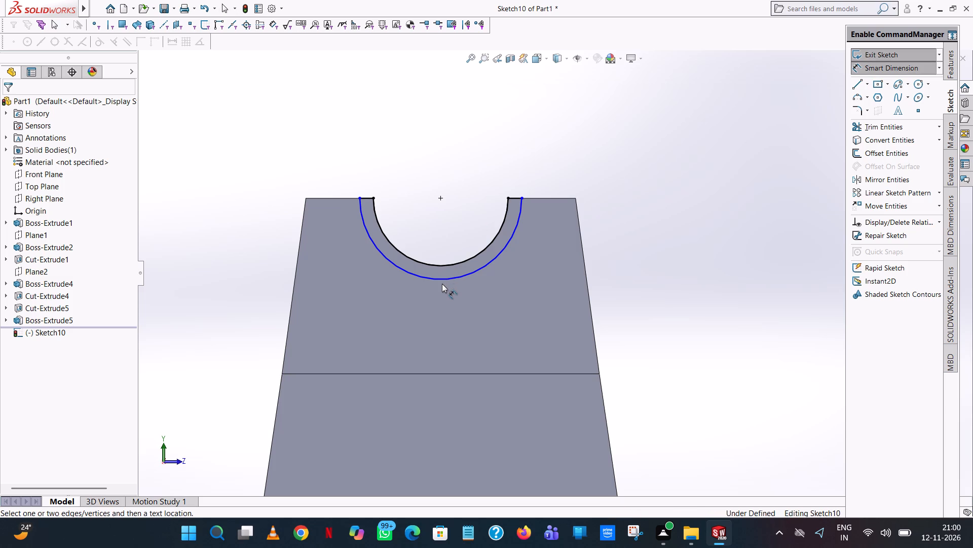
{"action": "left_click", "coordinate": [448, 278]}
{"action": "left_click", "coordinate": [641, 317]}
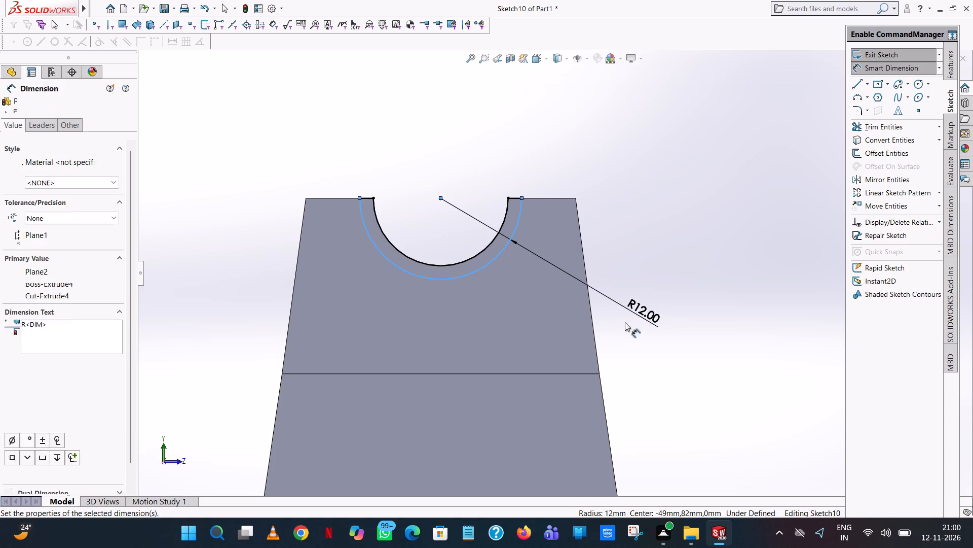
{"action": "left_click", "coordinate": [596, 300]}
{"action": "left_click", "coordinate": [638, 138]}
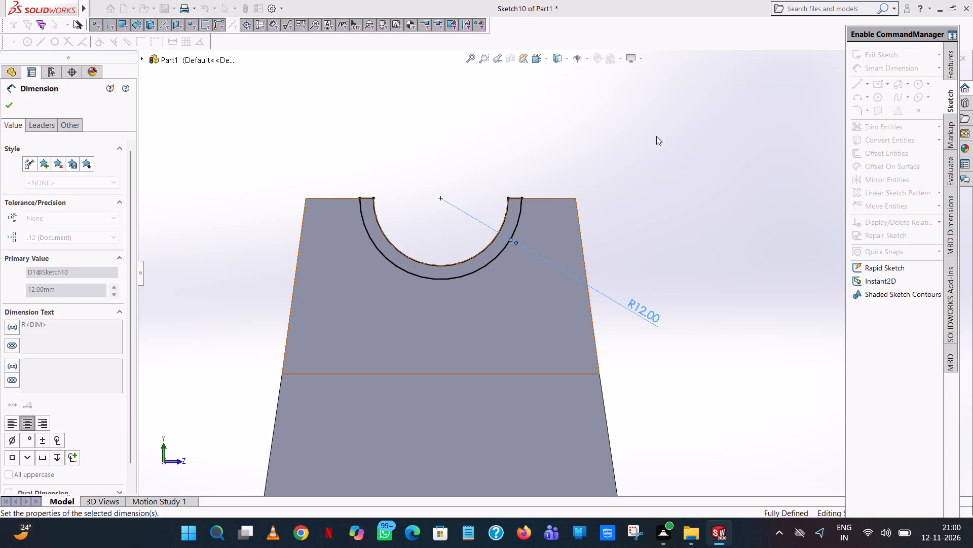
Extrude the half-ring 2 mm blind outward from this cradle's end face, merging it with the body.
{"action": "left_click", "coordinate": [953, 52]}
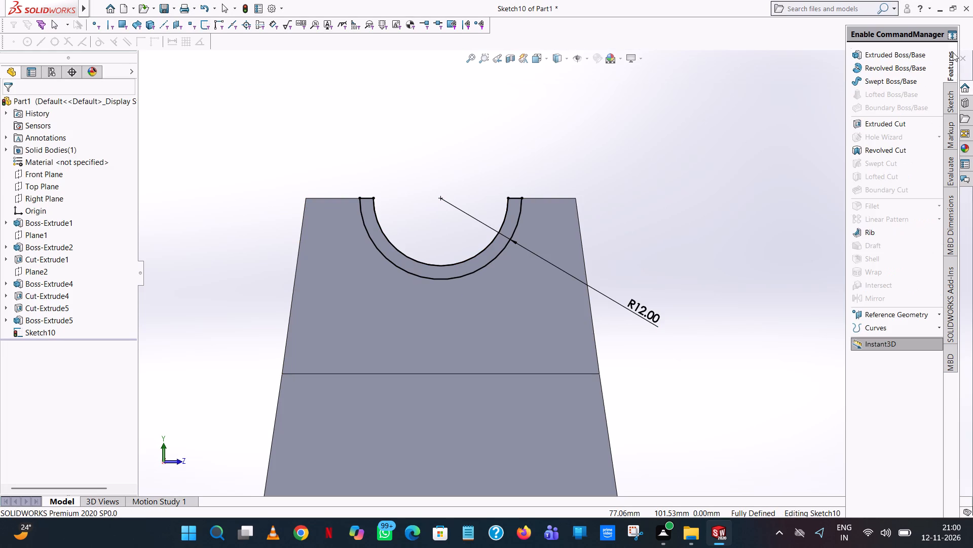
{"action": "left_click", "coordinate": [908, 60]}
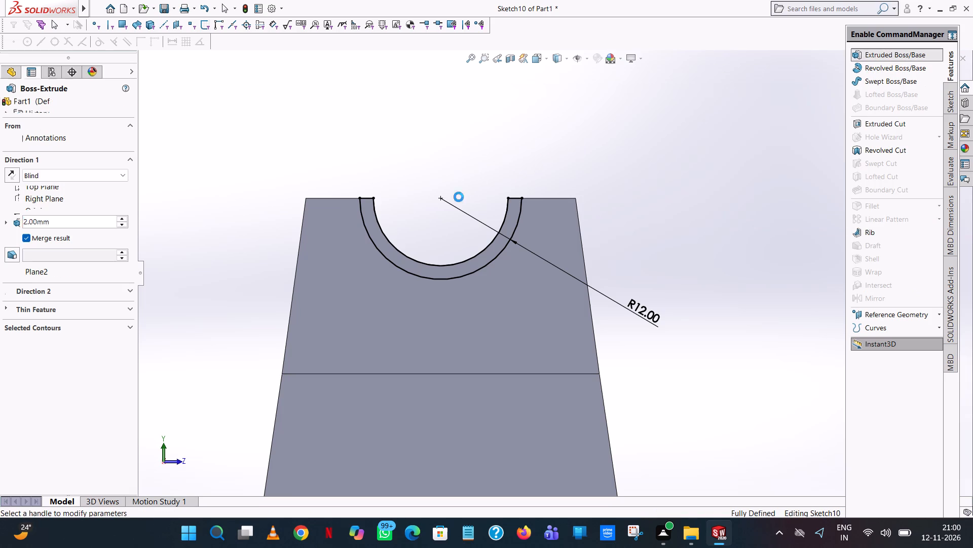
{"action": "middle_click_drag", "start_coordinate": [458, 197], "coordinate": [538, 190]}
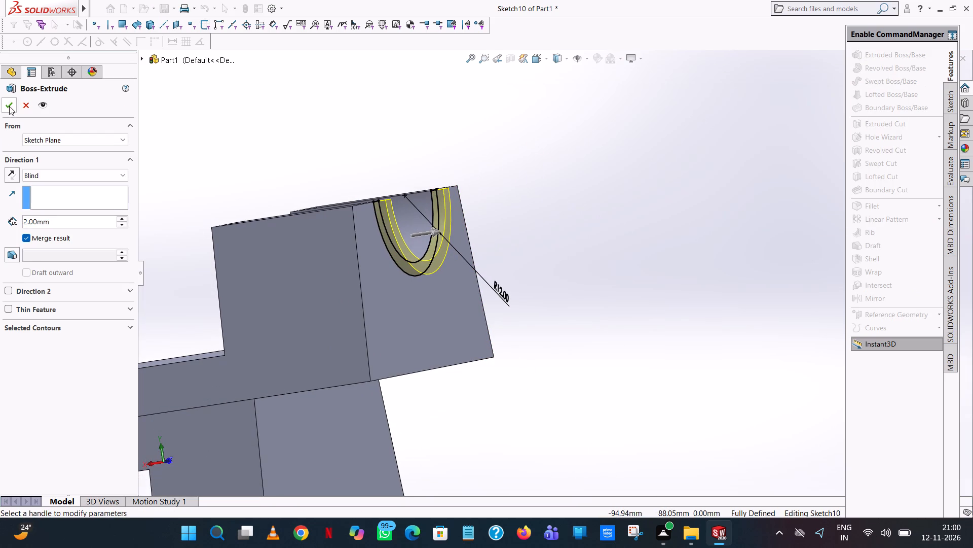
{"action": "left_click", "coordinate": [8, 105]}
{"action": "left_click", "coordinate": [517, 162]}
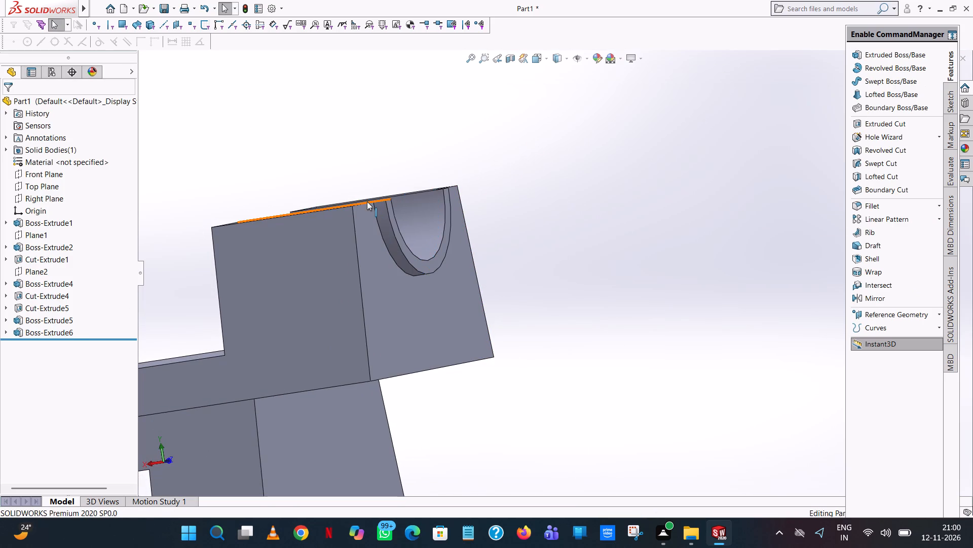
Examine the whole part from all sides, including the half-ring bosses on both cradles and the window.
{"action": "scroll", "coordinate": [366, 201], "scroll_direction": "up", "scroll_amount": 3}
{"action": "middle_click_drag", "start_coordinate": [366, 200], "coordinate": [395, 194]}
{"action": "scroll", "coordinate": [395, 194], "scroll_direction": "up", "scroll_amount": 4}
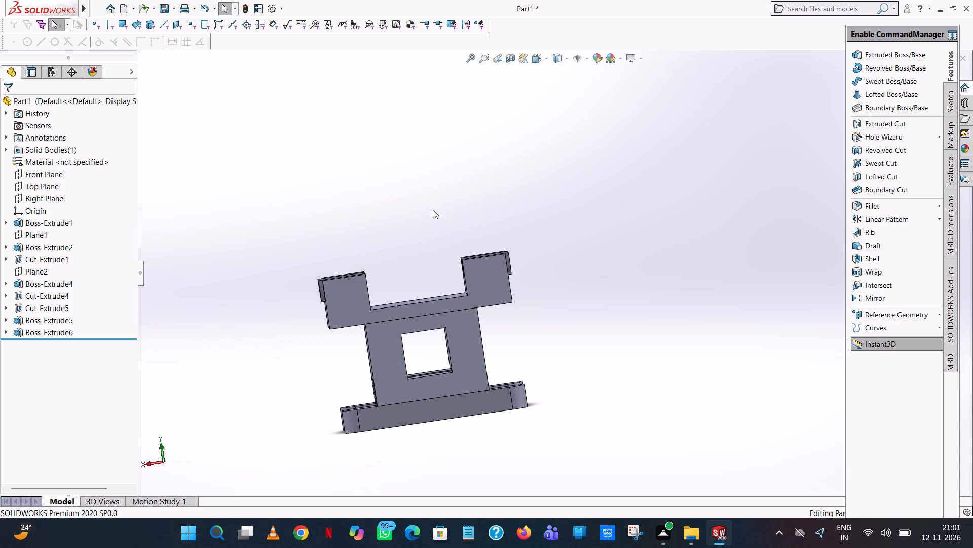
{"action": "middle_click_drag", "start_coordinate": [342, 332], "coordinate": [313, 279]}
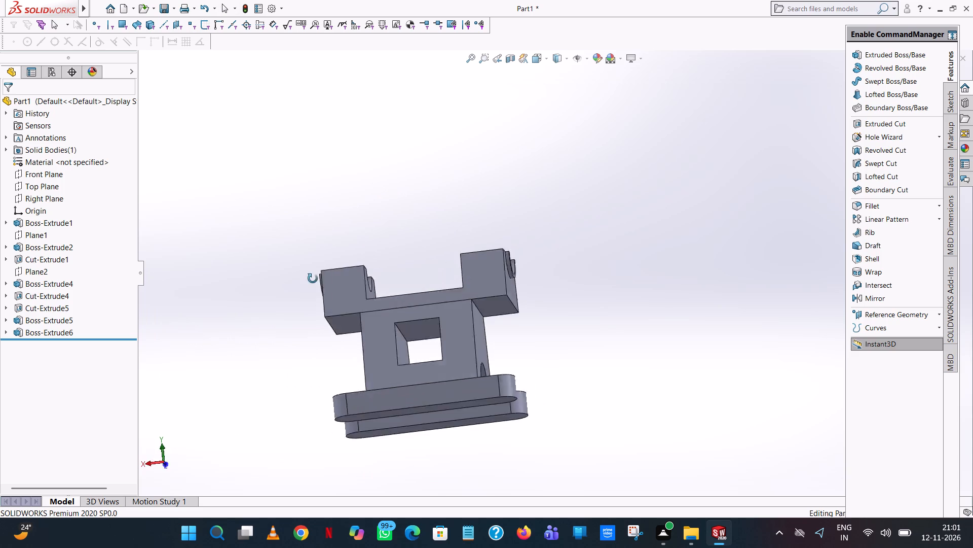
{"action": "middle_click_drag", "start_coordinate": [313, 279], "coordinate": [429, 244]}
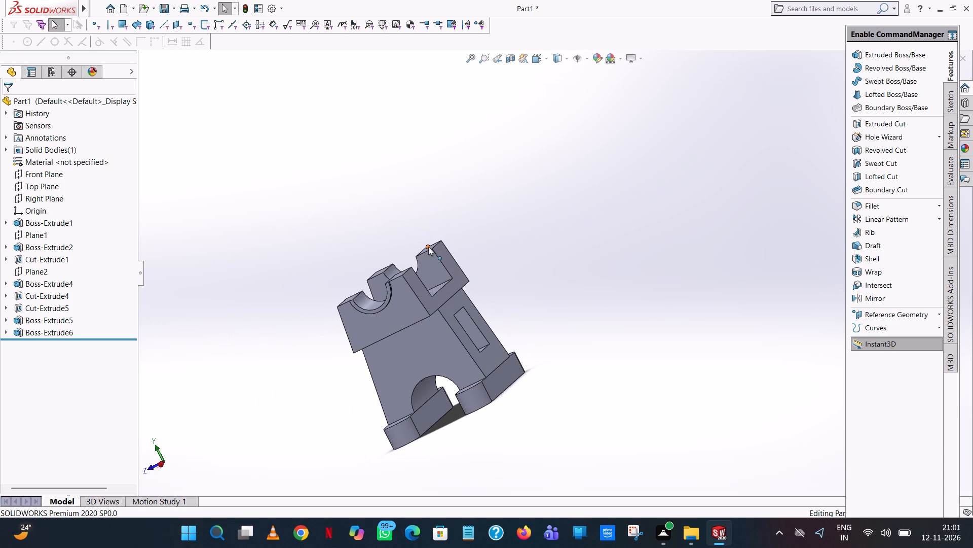
{"action": "middle_click_drag", "start_coordinate": [438, 377], "coordinate": [566, 236]}
{"action": "middle_click_drag", "start_coordinate": [566, 236], "coordinate": [686, 265]}
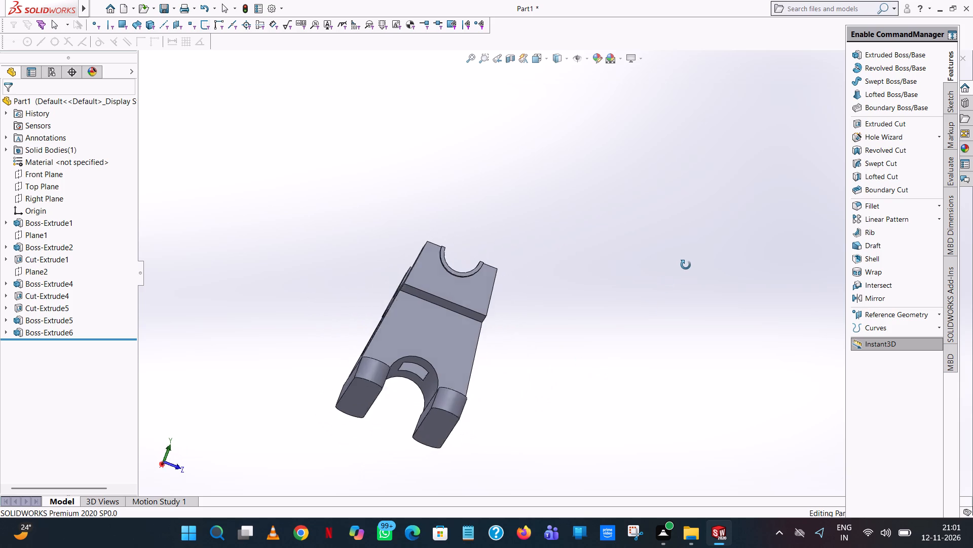
{"action": "middle_click_drag", "start_coordinate": [686, 265], "coordinate": [686, 264]}
{"action": "middle_click_drag", "start_coordinate": [646, 287], "coordinate": [553, 330]}
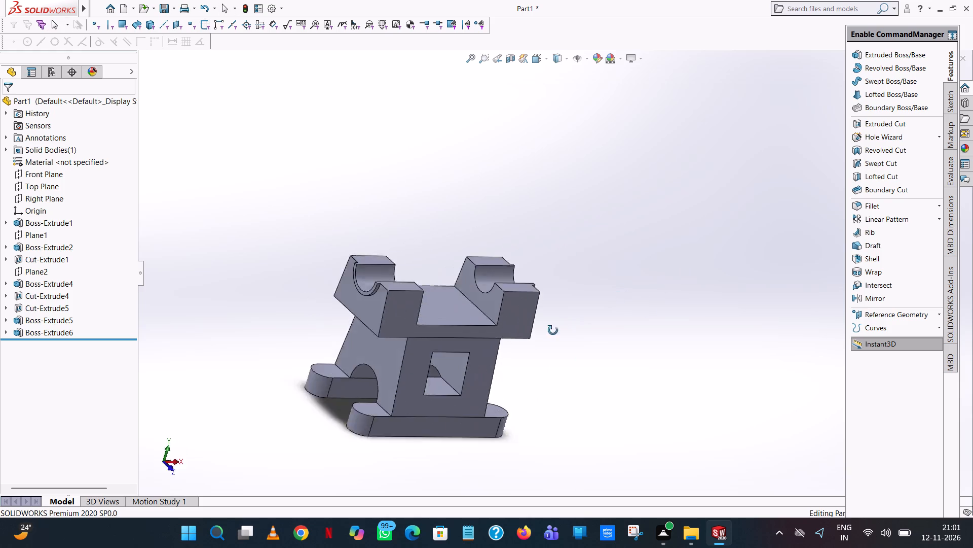
{"action": "middle_click_drag", "start_coordinate": [553, 330], "coordinate": [418, 312]}
{"action": "scroll", "coordinate": [533, 336], "scroll_direction": "up", "scroll_amount": 1}
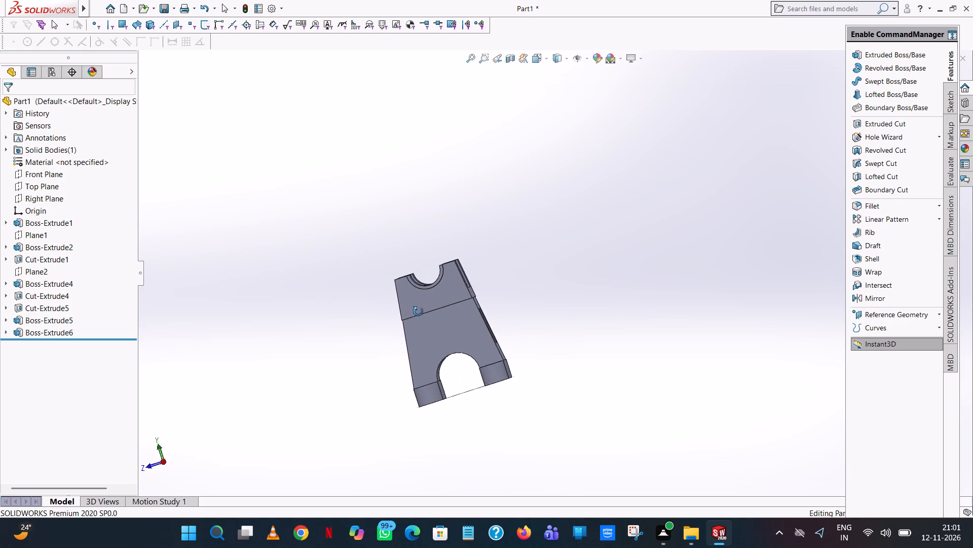
{"action": "middle_click_drag", "start_coordinate": [418, 312], "coordinate": [420, 322]}
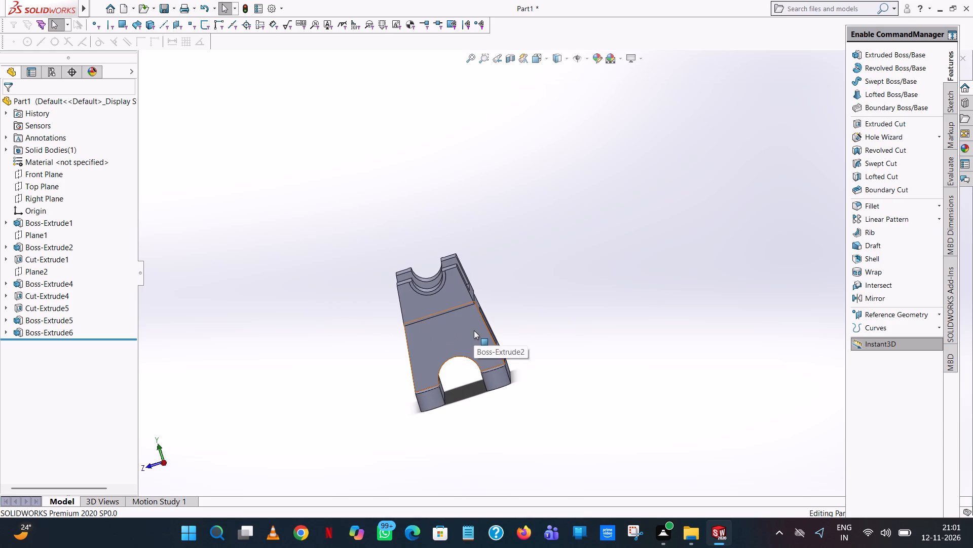
{"action": "middle_click_drag", "start_coordinate": [424, 302], "coordinate": [527, 253]}
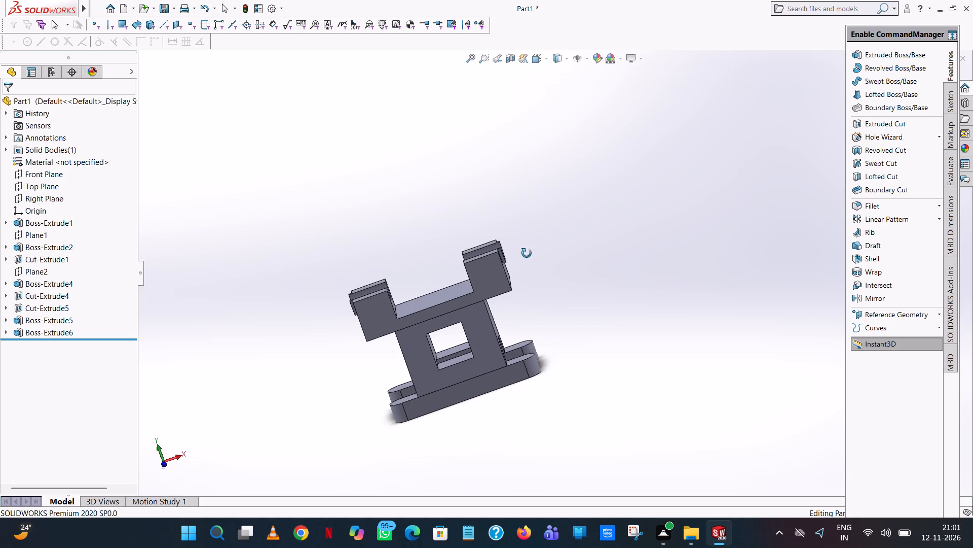
{"action": "middle_click_drag", "start_coordinate": [527, 253], "coordinate": [528, 222]}
Examine the junction between the upper cradle block and the tapered body up close from several angles.
{"action": "scroll", "coordinate": [432, 311], "scroll_direction": "down", "scroll_amount": 7}
{"action": "middle_click_drag", "start_coordinate": [434, 312], "coordinate": [443, 293]}
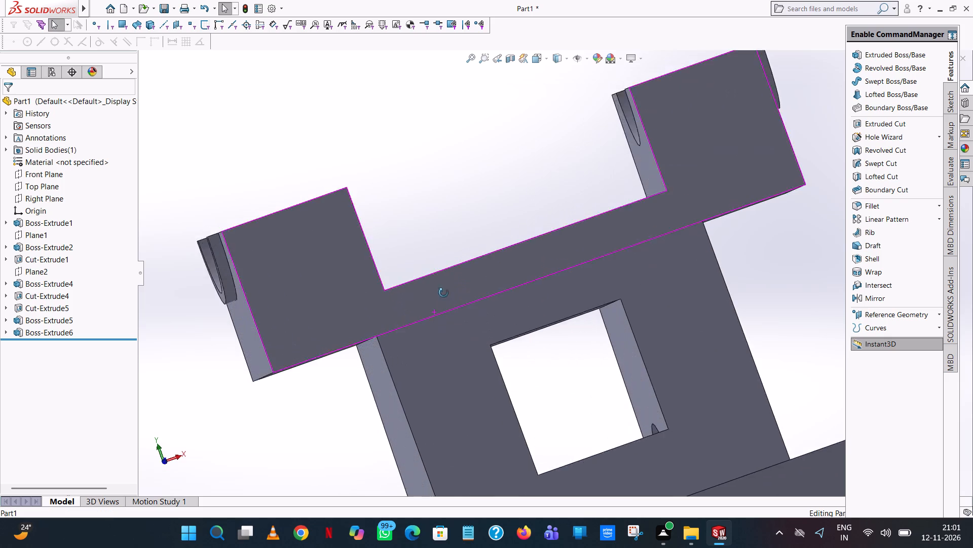
{"action": "middle_click_drag", "start_coordinate": [443, 293], "coordinate": [489, 175]}
{"action": "scroll", "coordinate": [420, 291], "scroll_direction": "down", "scroll_amount": 8}
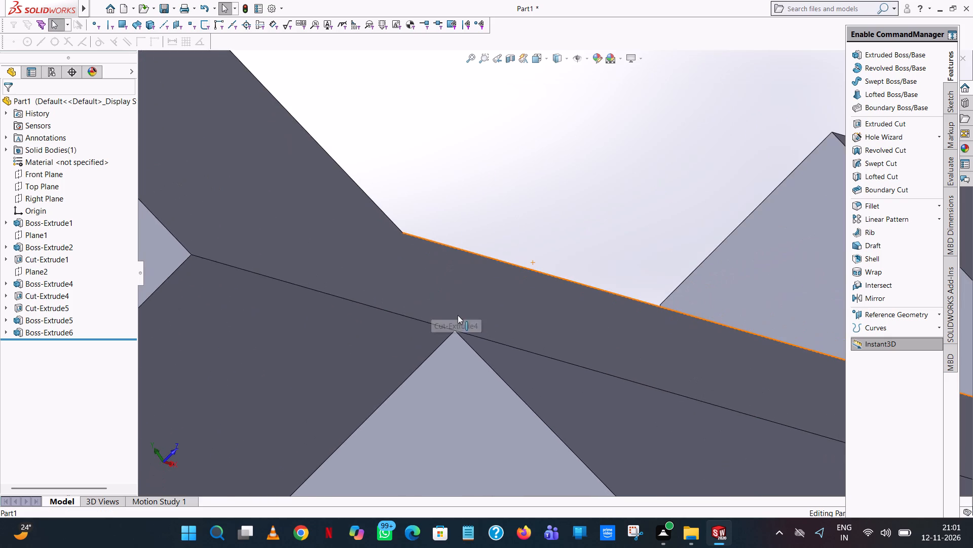
{"action": "scroll", "coordinate": [458, 316], "scroll_direction": "up", "scroll_amount": 7}
{"action": "middle_click_drag", "start_coordinate": [463, 320], "coordinate": [513, 362]}
{"action": "scroll", "coordinate": [513, 362], "scroll_direction": "up", "scroll_amount": 1}
{"action": "middle_click_drag", "start_coordinate": [564, 307], "coordinate": [567, 308]}
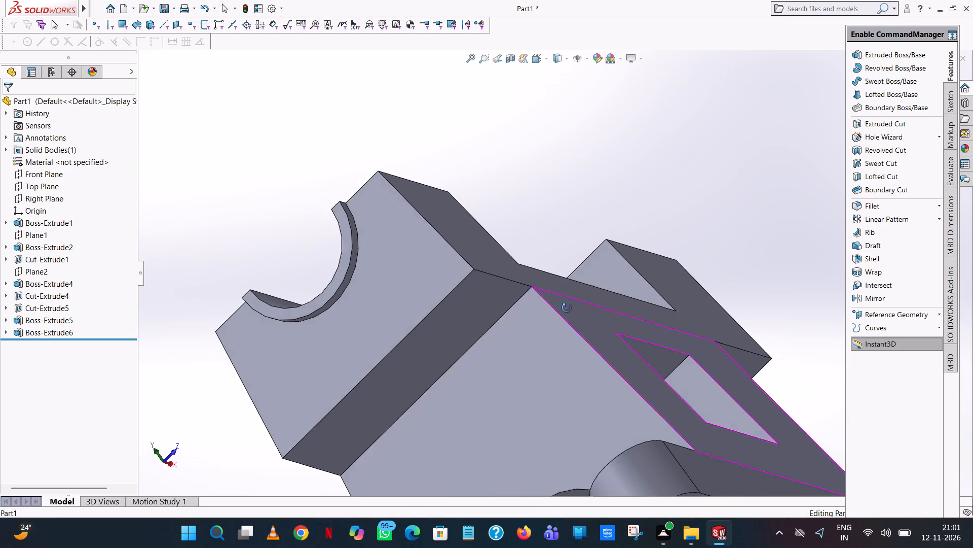
{"action": "middle_click_drag", "start_coordinate": [567, 308], "coordinate": [598, 331]}
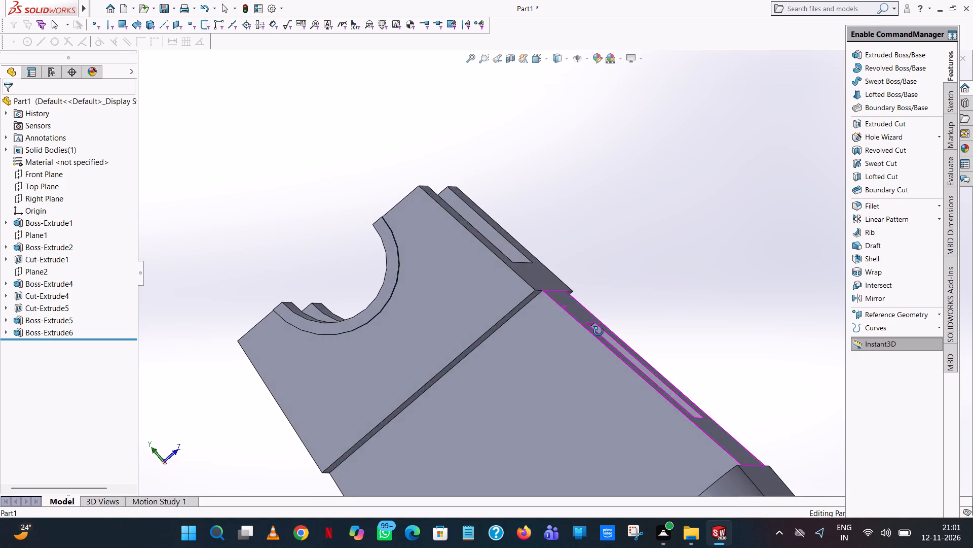
{"action": "middle_click_drag", "start_coordinate": [598, 331], "coordinate": [603, 332]}
{"action": "scroll", "coordinate": [586, 317], "scroll_direction": "down", "scroll_amount": 8}
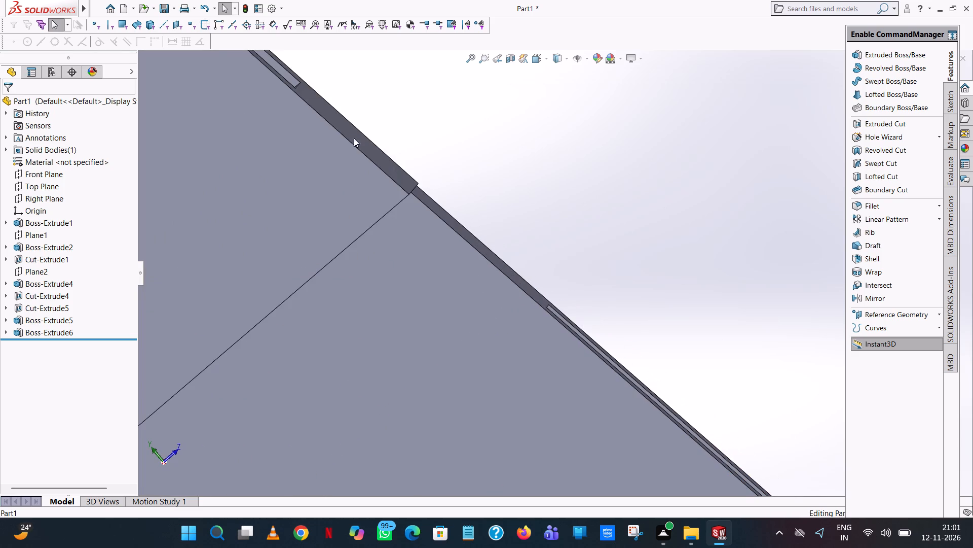
{"action": "scroll", "coordinate": [367, 136], "scroll_direction": "down", "scroll_amount": 9}
{"action": "middle_click_drag", "start_coordinate": [552, 303], "coordinate": [551, 306]}
{"action": "scroll", "coordinate": [549, 296], "scroll_direction": "up", "scroll_amount": 1}
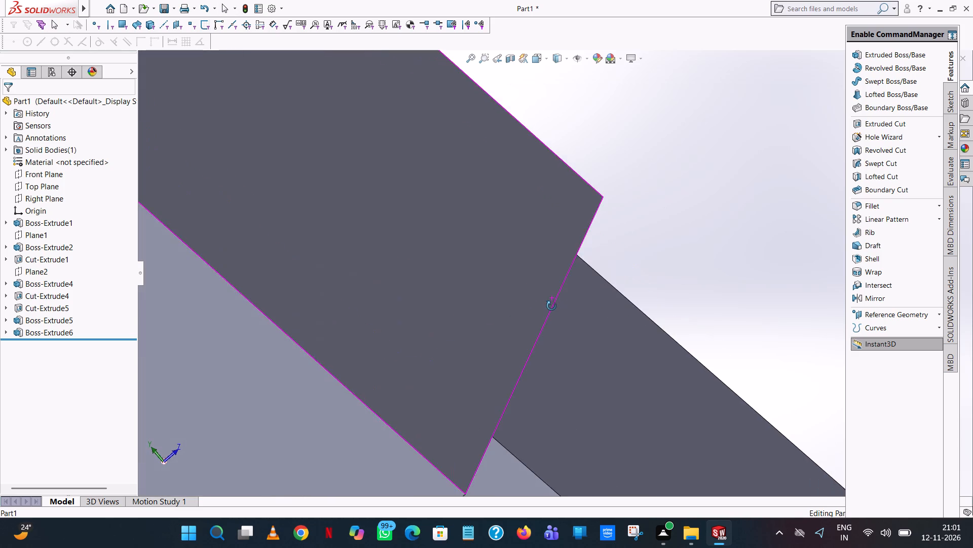
{"action": "middle_click_drag", "start_coordinate": [551, 306], "coordinate": [550, 298]}
{"action": "middle_click_drag", "start_coordinate": [489, 189], "coordinate": [489, 194]}
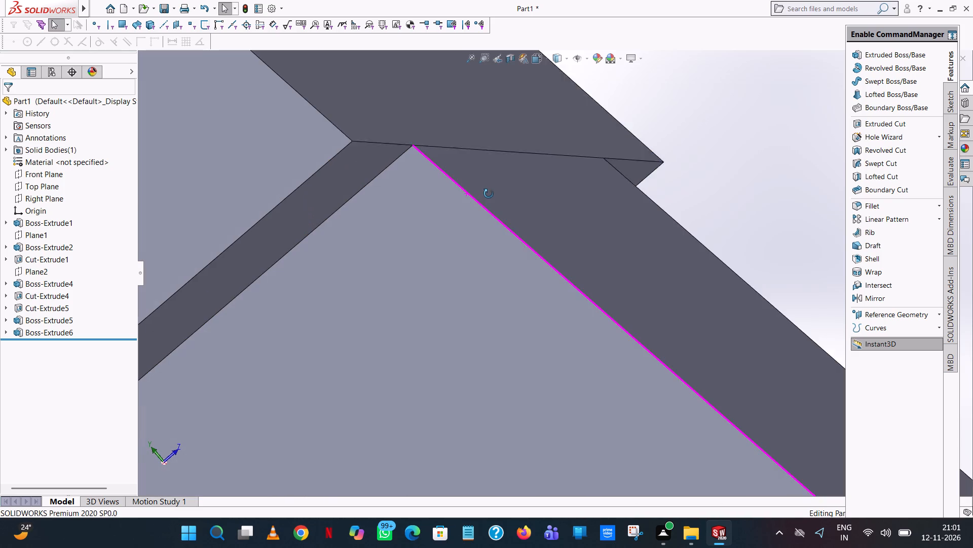
{"action": "middle_click_drag", "start_coordinate": [489, 194], "coordinate": [489, 195]}
{"action": "scroll", "coordinate": [456, 139], "scroll_direction": "down", "scroll_amount": 9}
{"action": "scroll", "coordinate": [515, 258], "scroll_direction": "down", "scroll_amount": 7}
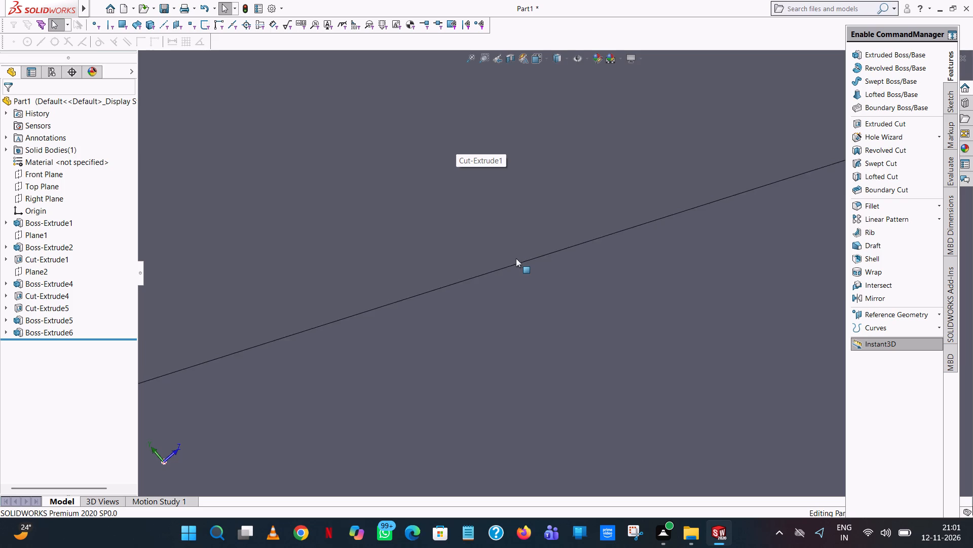
{"action": "scroll", "coordinate": [516, 258], "scroll_direction": "down", "scroll_amount": 12}
{"action": "middle_click_drag", "start_coordinate": [533, 265], "coordinate": [532, 256]}
{"action": "scroll", "coordinate": [532, 256], "scroll_direction": "up", "scroll_amount": 20}
{"action": "scroll", "coordinate": [532, 256], "scroll_direction": "up", "scroll_amount": 17}
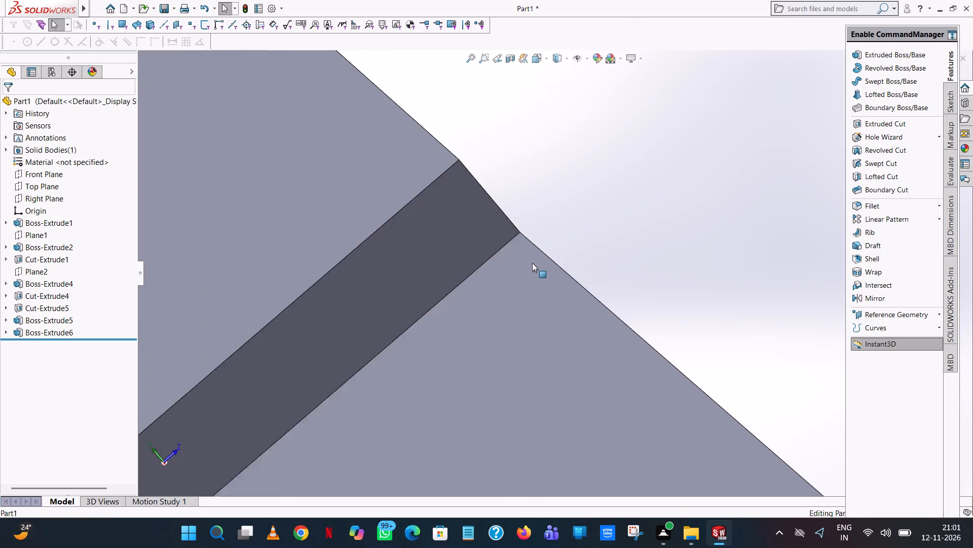
{"action": "scroll", "coordinate": [532, 263], "scroll_direction": "up", "scroll_amount": 20}
{"action": "scroll", "coordinate": [532, 263], "scroll_direction": "up", "scroll_amount": 5}
{"action": "left_click", "coordinate": [622, 209]}
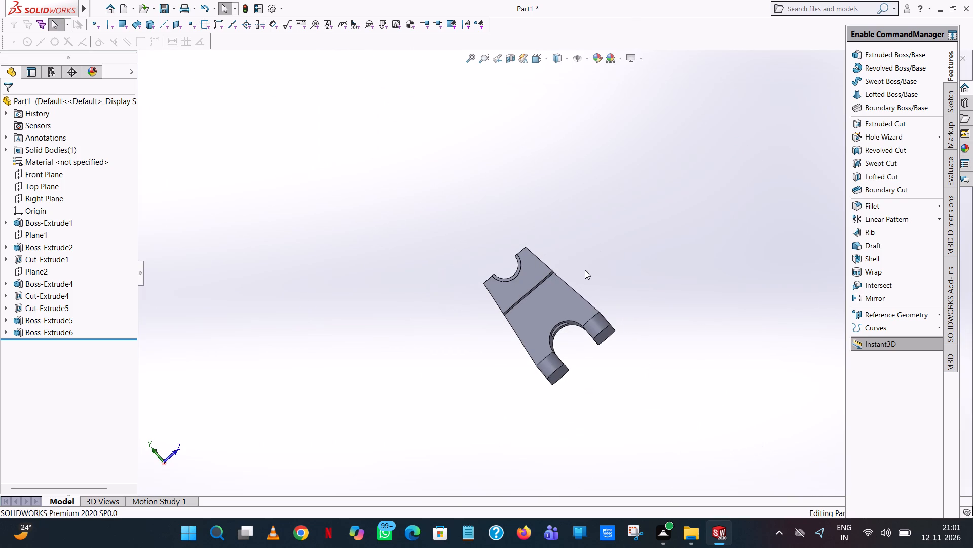
{"action": "middle_click_drag", "start_coordinate": [585, 264], "coordinate": [679, 136]}
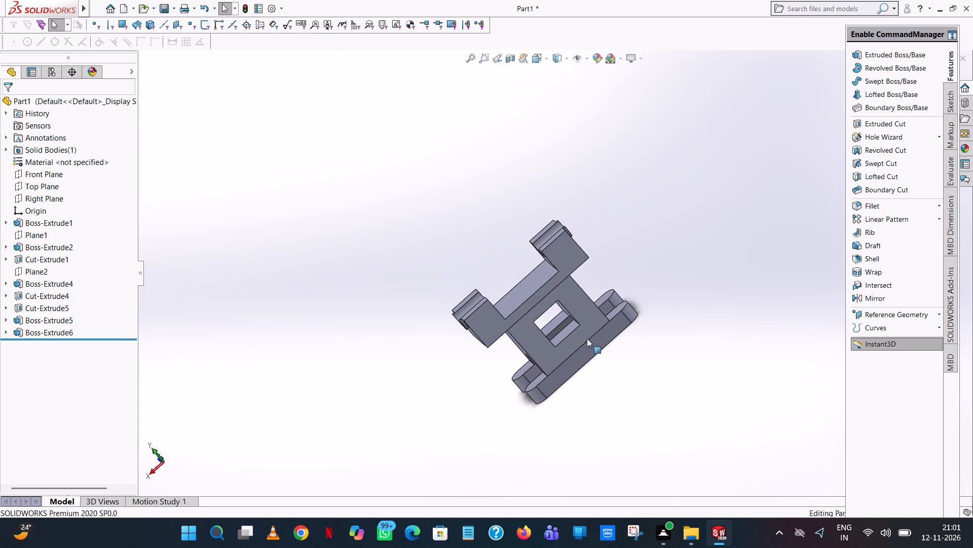
Apply a dark grey colour from the standard palette to the whole part.
{"action": "right_click", "coordinate": [585, 356]}
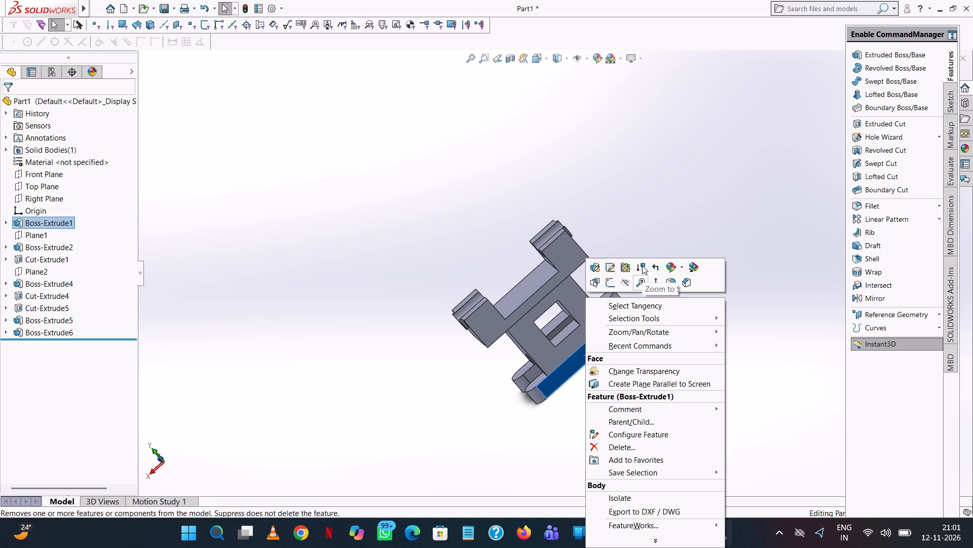
{"action": "left_click", "coordinate": [666, 263]}
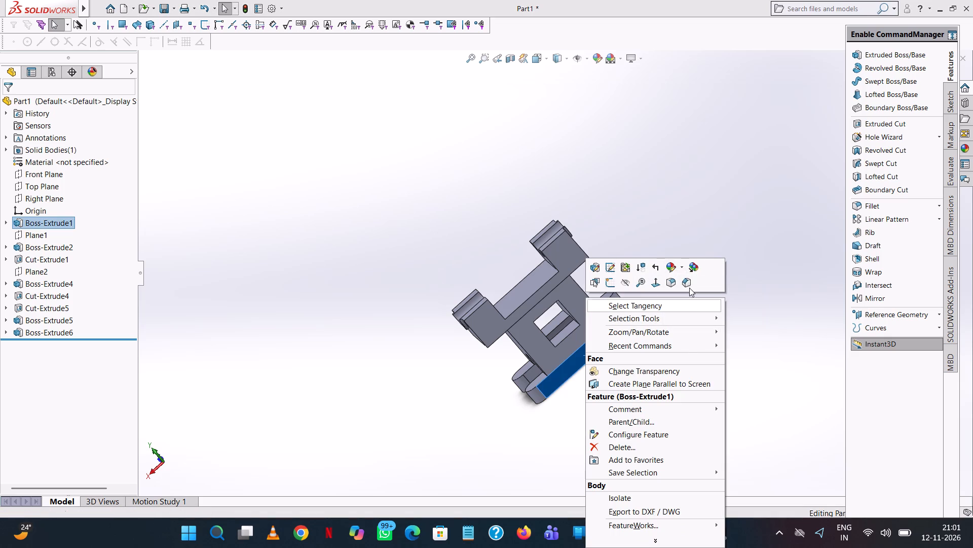
{"action": "left_click", "coordinate": [672, 264]}
{"action": "left_click", "coordinate": [696, 325]}
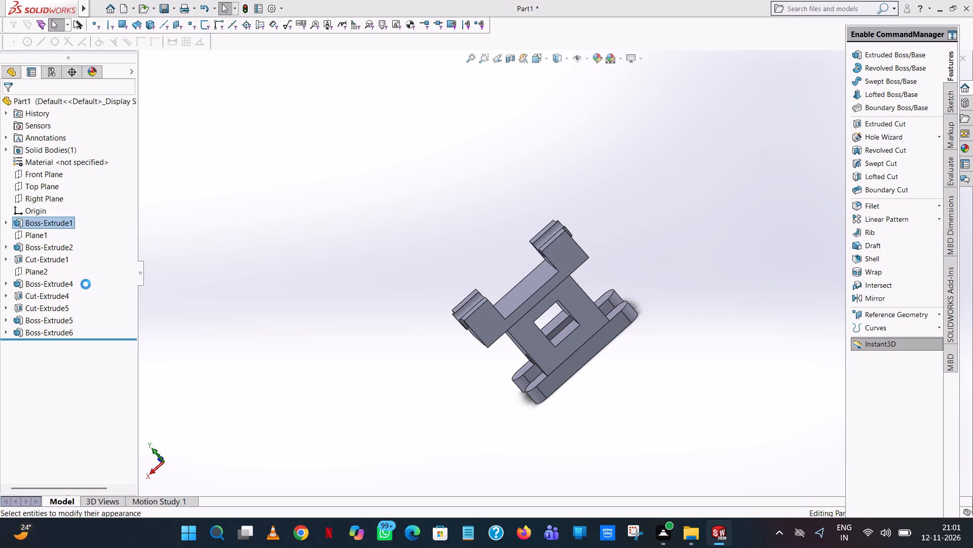
{"action": "left_click", "coordinate": [92, 356]}
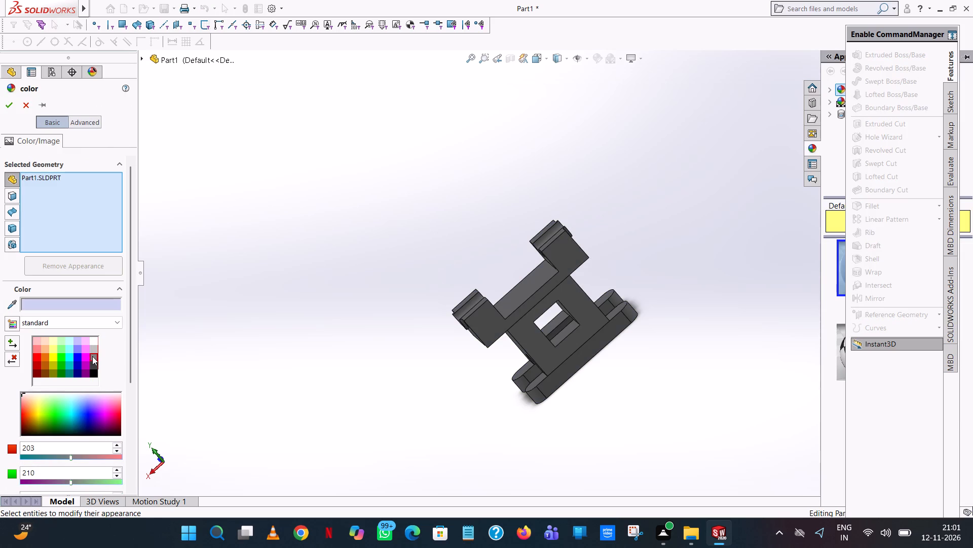
{"action": "left_click", "coordinate": [9, 101]}
Colour the curved recess faces of both cradles and the arched channel face under the base white.
{"action": "middle_click_drag", "start_coordinate": [422, 217], "coordinate": [517, 138]}
{"action": "left_click", "coordinate": [549, 287]}
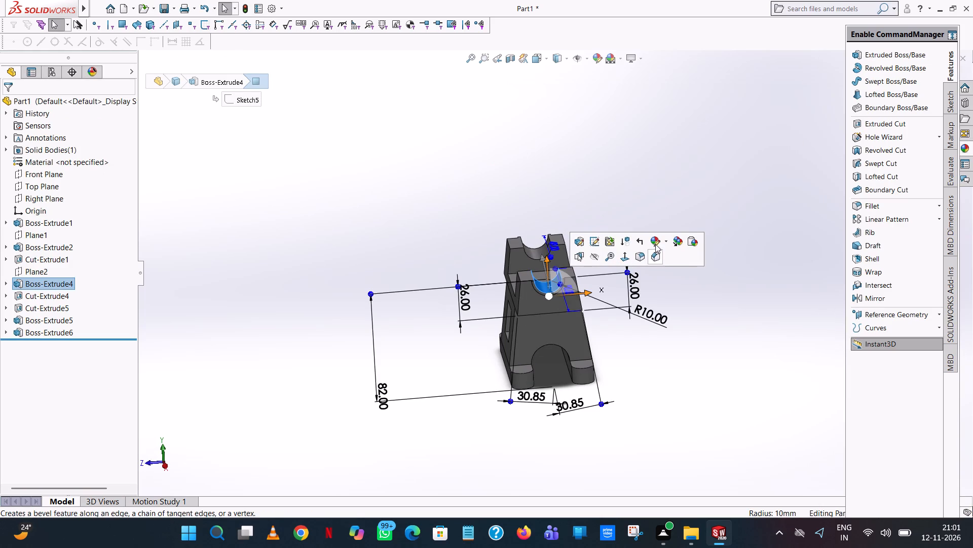
{"action": "left_click", "coordinate": [655, 244]}
{"action": "left_click", "coordinate": [664, 266]}
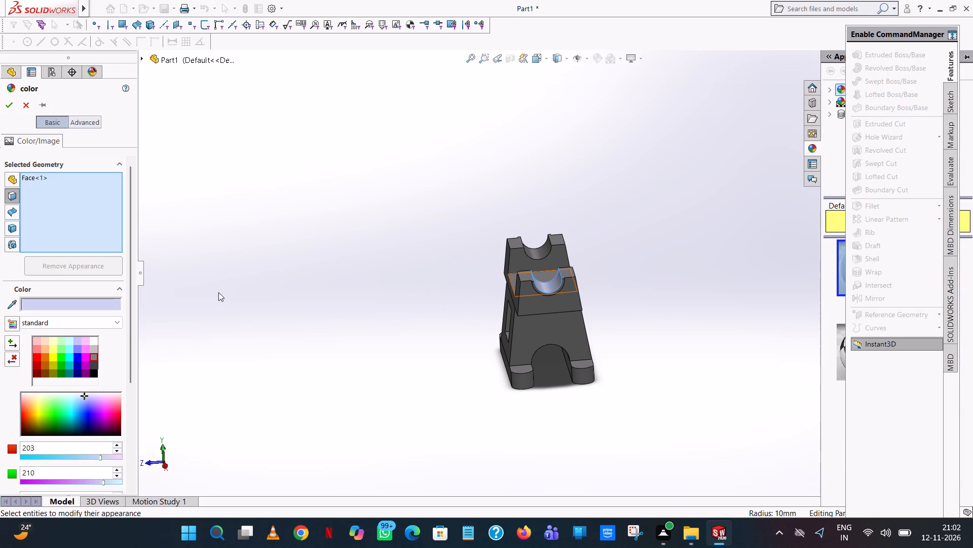
{"action": "left_click", "coordinate": [94, 342]}
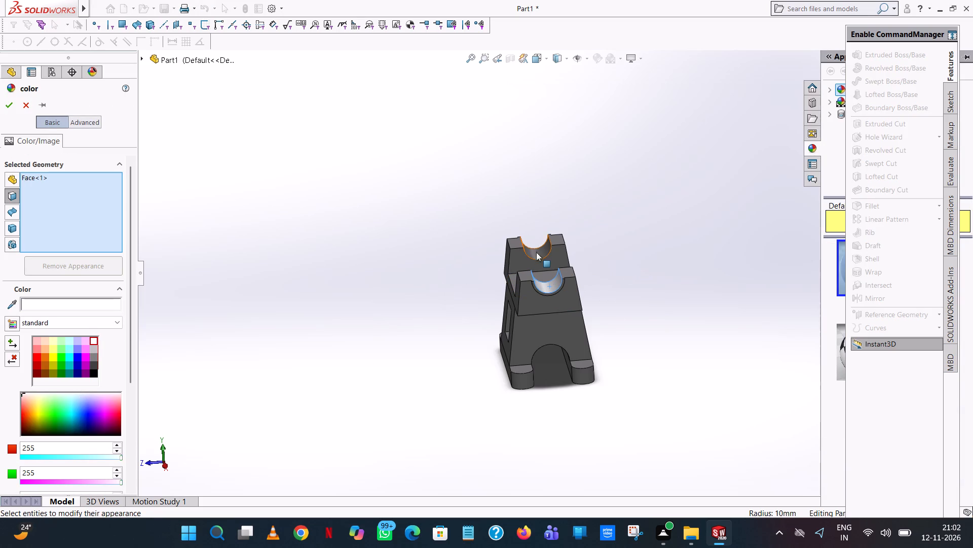
{"action": "left_click", "coordinate": [536, 252]}
{"action": "scroll", "coordinate": [538, 375], "scroll_direction": "up", "scroll_amount": 1}
{"action": "middle_click_drag", "start_coordinate": [537, 376], "coordinate": [589, 227]}
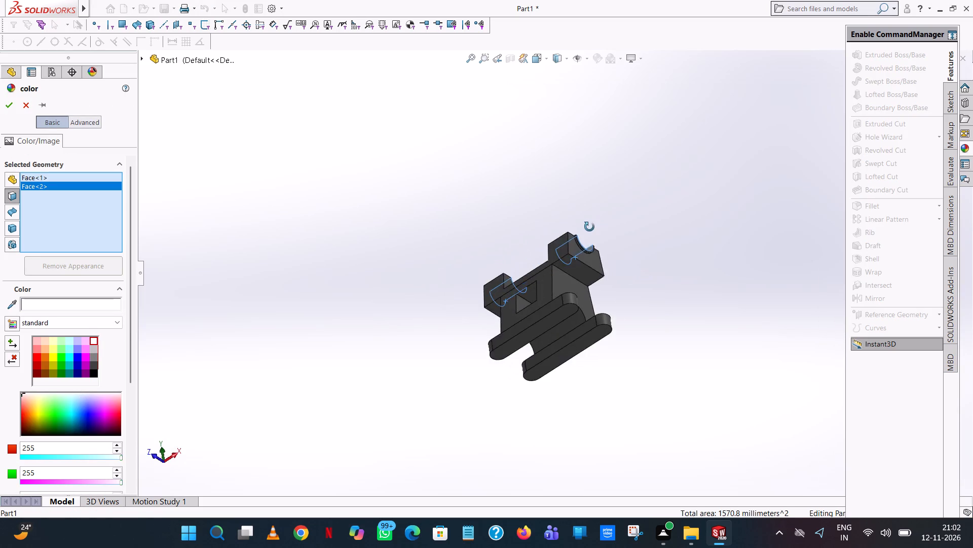
{"action": "middle_click_drag", "start_coordinate": [589, 227], "coordinate": [564, 213]}
{"action": "scroll", "coordinate": [564, 213], "scroll_direction": "up", "scroll_amount": 1}
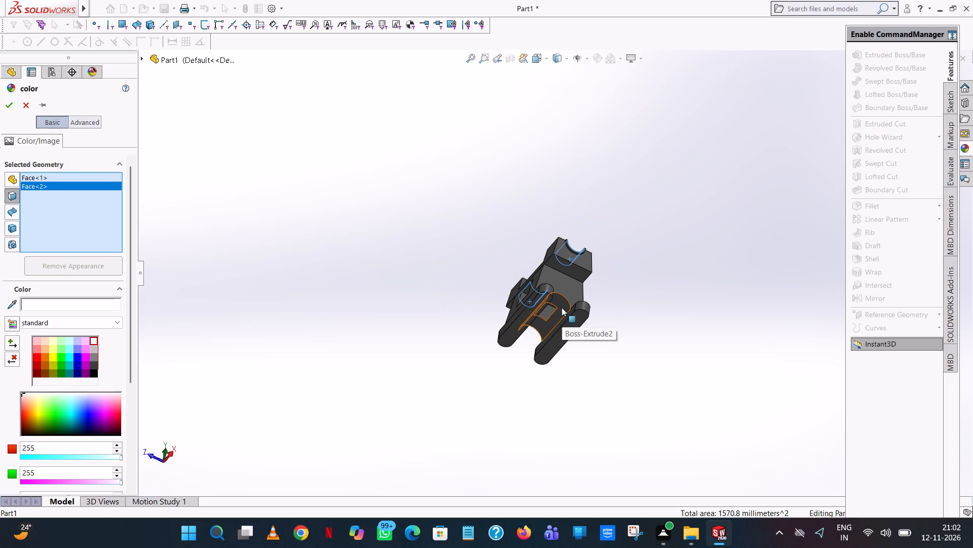
{"action": "left_click", "coordinate": [562, 306]}
{"action": "scroll", "coordinate": [559, 306], "scroll_direction": "down", "scroll_amount": 5}
{"action": "middle_click_drag", "start_coordinate": [558, 316], "coordinate": [560, 231]}
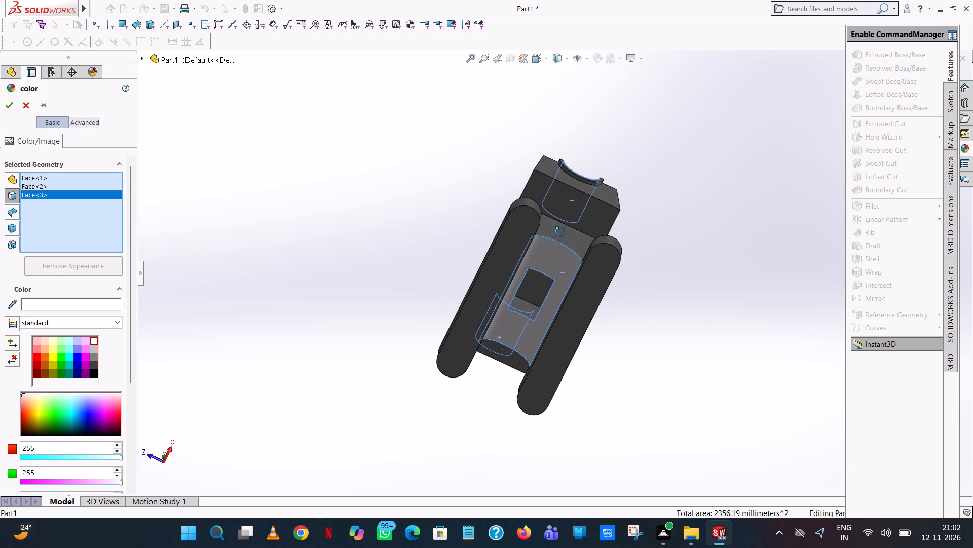
{"action": "middle_click_drag", "start_coordinate": [560, 231], "coordinate": [682, 396]}
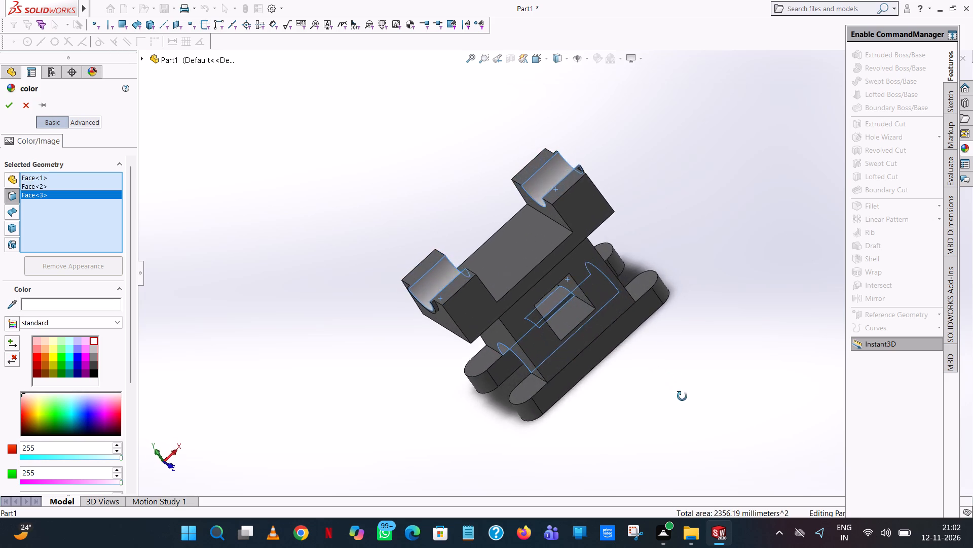
{"action": "middle_click_drag", "start_coordinate": [682, 396], "coordinate": [583, 163]}
{"action": "scroll", "coordinate": [676, 378], "scroll_direction": "up", "scroll_amount": 1}
{"action": "scroll", "coordinate": [583, 163], "scroll_direction": "up", "scroll_amount": 1}
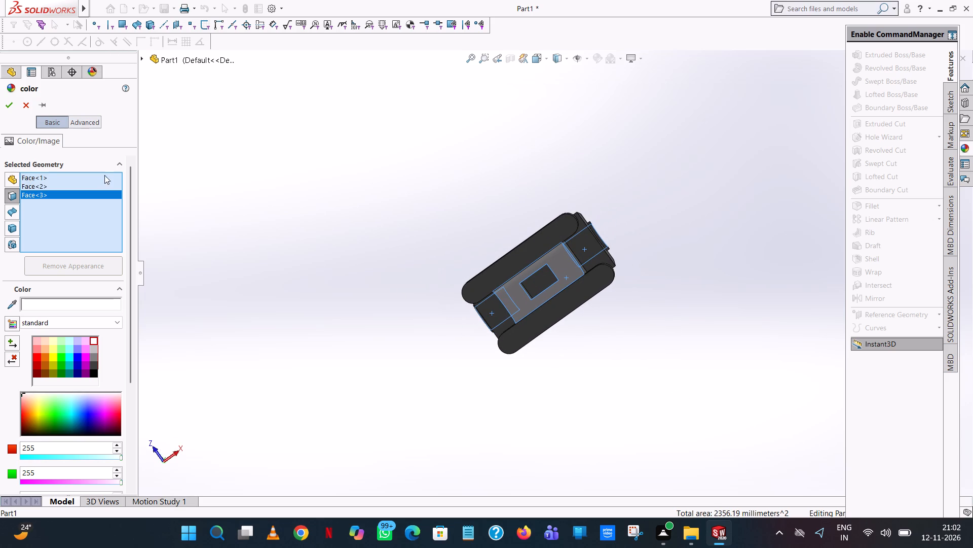
{"action": "left_click", "coordinate": [6, 107]}
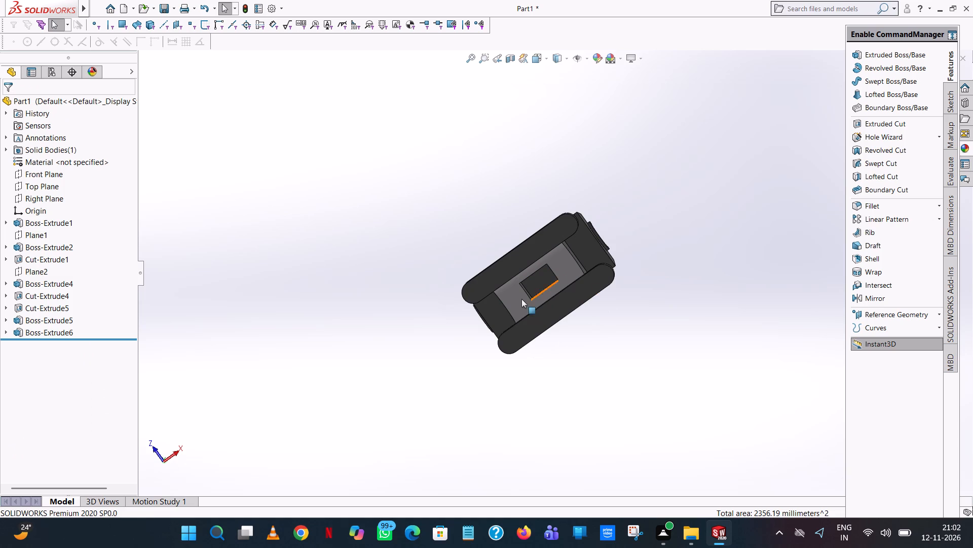
Examine the coloured part from all sides, including the underside channel, window, cradle recesses and half-ring bosses.
{"action": "scroll", "coordinate": [530, 294], "scroll_direction": "down", "scroll_amount": 8}
{"action": "middle_click_drag", "start_coordinate": [534, 293], "coordinate": [605, 210]}
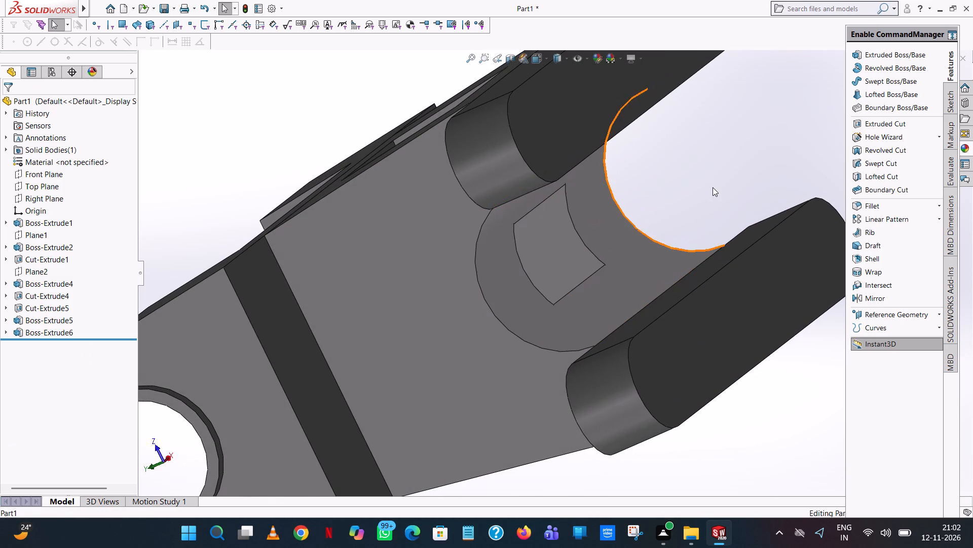
{"action": "left_click", "coordinate": [713, 187]}
{"action": "scroll", "coordinate": [708, 195], "scroll_direction": "up", "scroll_amount": 1}
{"action": "middle_click_drag", "start_coordinate": [708, 195], "coordinate": [707, 182]}
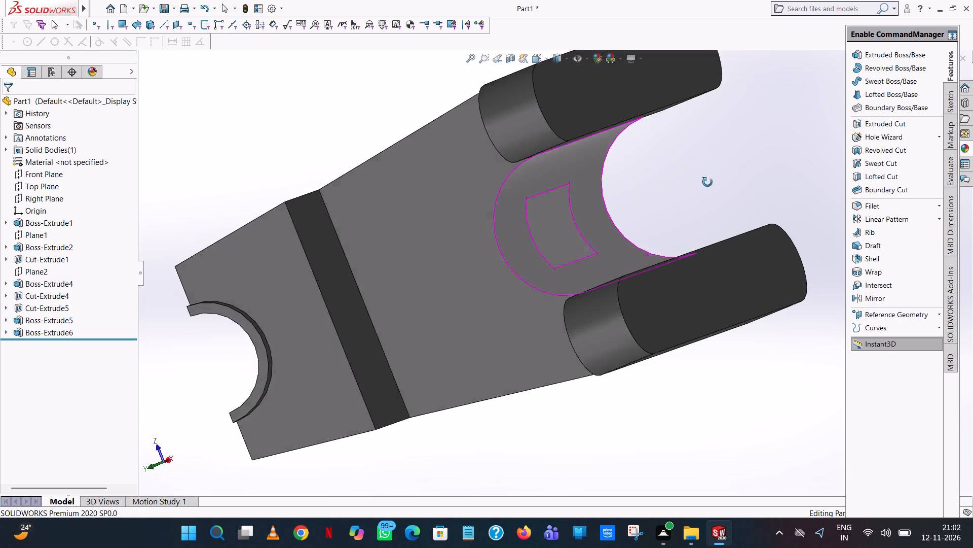
{"action": "middle_click_drag", "start_coordinate": [707, 182], "coordinate": [696, 196]}
{"action": "scroll", "coordinate": [696, 196], "scroll_direction": "up", "scroll_amount": 1}
{"action": "middle_click_drag", "start_coordinate": [615, 244], "coordinate": [570, 272]}
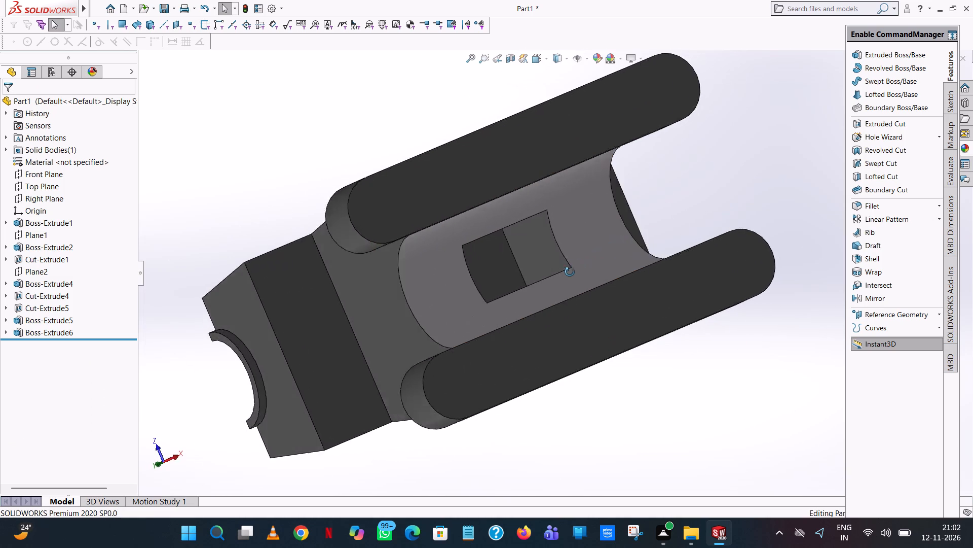
{"action": "middle_click_drag", "start_coordinate": [570, 272], "coordinate": [362, 547]}
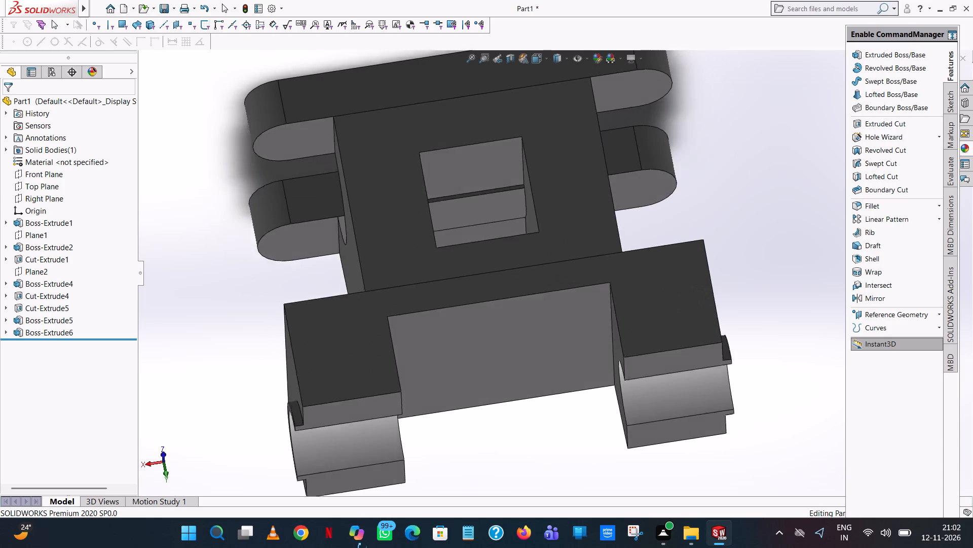
{"action": "middle_click_drag", "start_coordinate": [362, 547], "coordinate": [450, 489]}
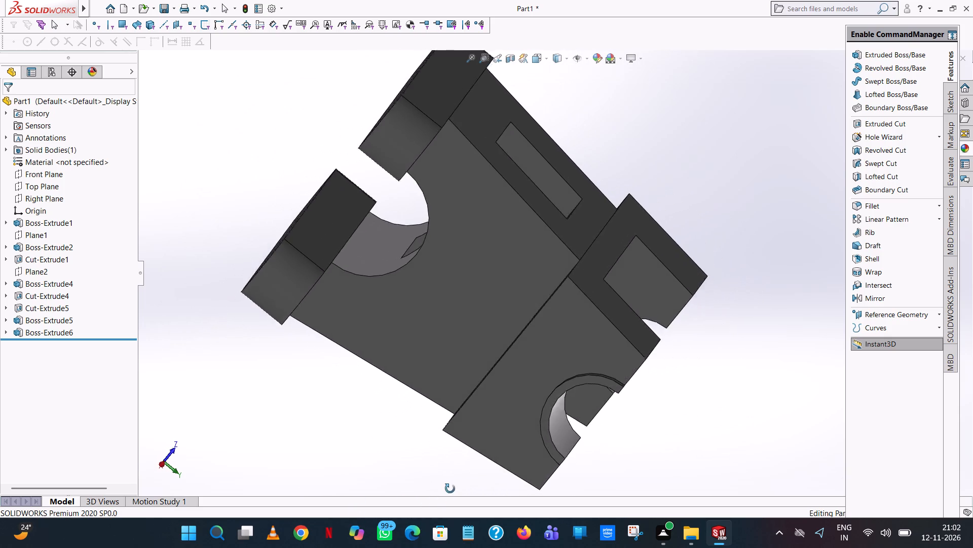
{"action": "middle_click_drag", "start_coordinate": [450, 489], "coordinate": [418, 547]}
{"action": "scroll", "coordinate": [461, 489], "scroll_direction": "down", "scroll_amount": 1}
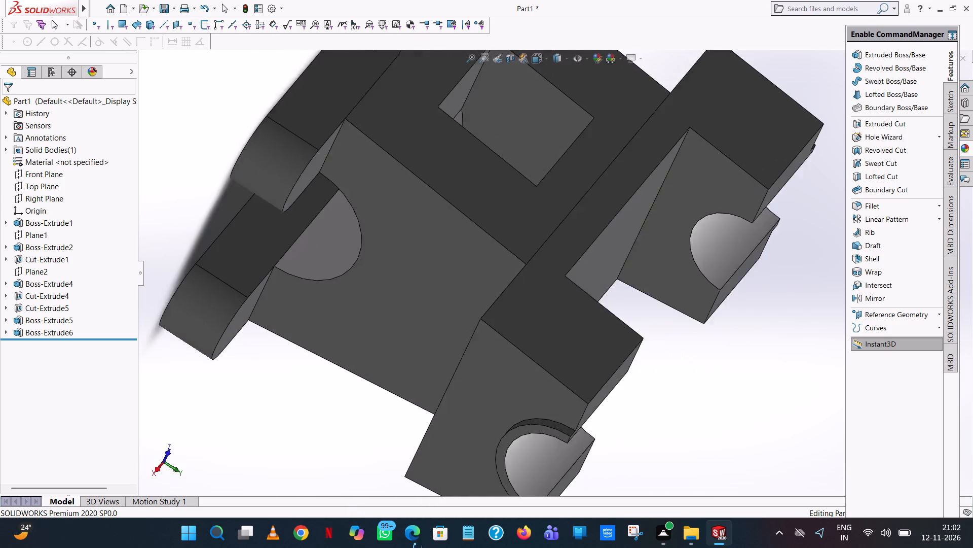
{"action": "middle_click_drag", "start_coordinate": [418, 547], "coordinate": [493, 508]}
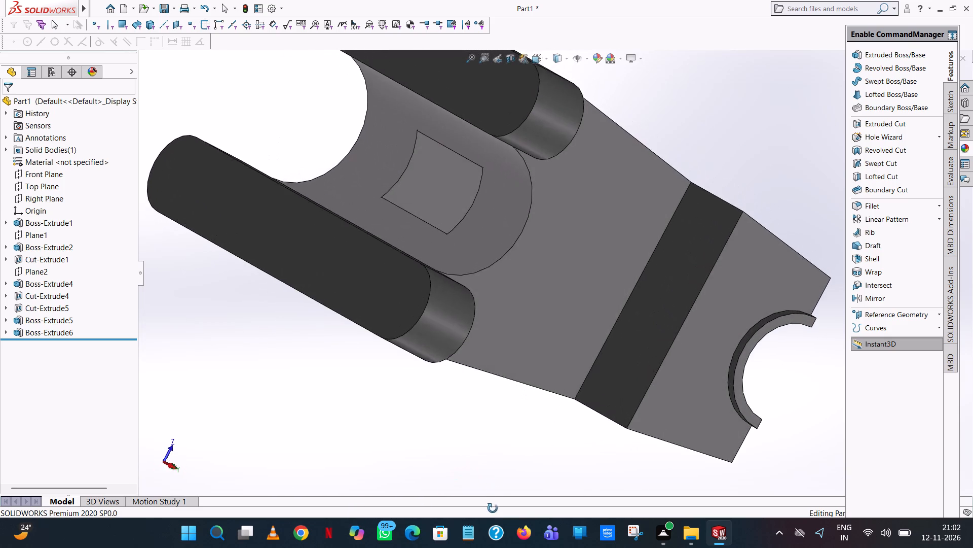
{"action": "middle_click_drag", "start_coordinate": [493, 508], "coordinate": [567, 537]}
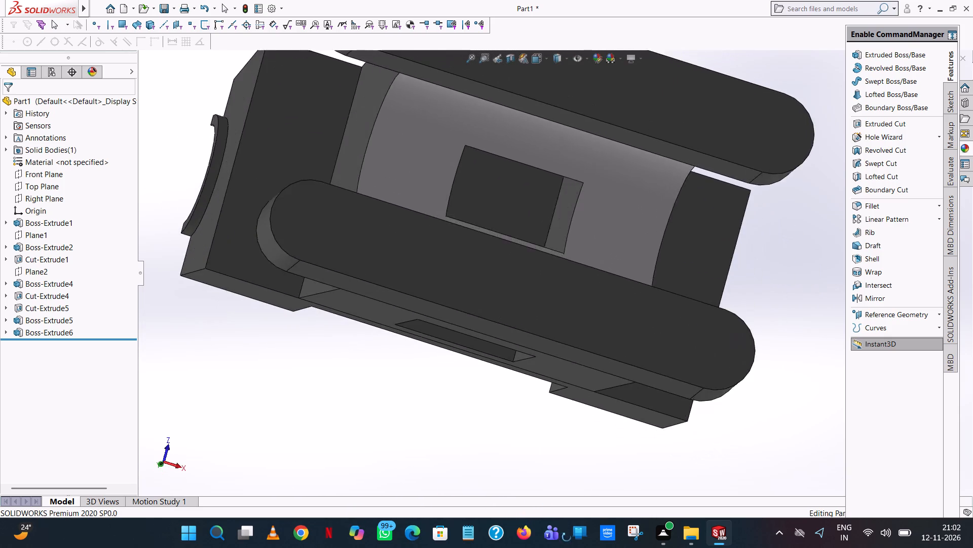
{"action": "middle_click_drag", "start_coordinate": [567, 537], "coordinate": [598, 547]}
{"action": "scroll", "coordinate": [598, 547], "scroll_direction": "up", "scroll_amount": 2}
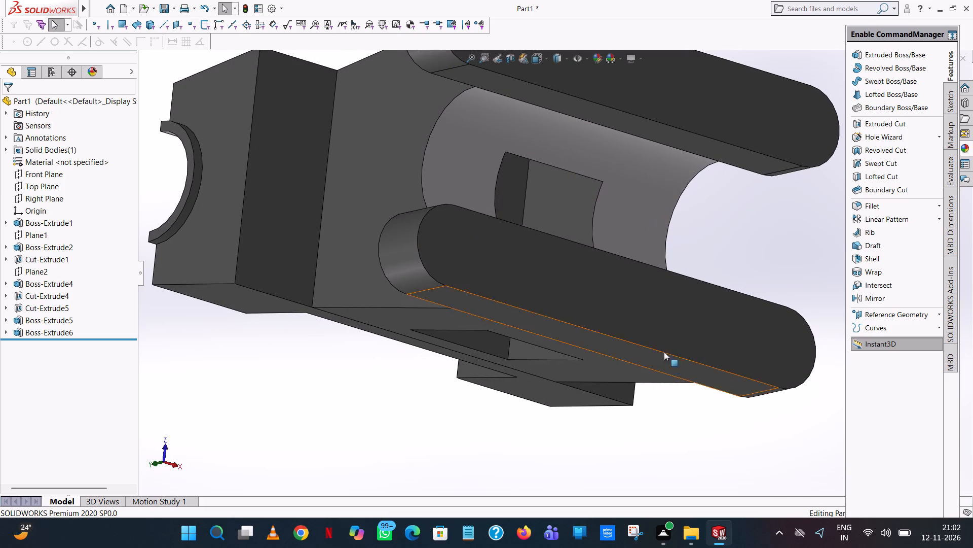
{"action": "middle_click_drag", "start_coordinate": [584, 230], "coordinate": [603, 547]}
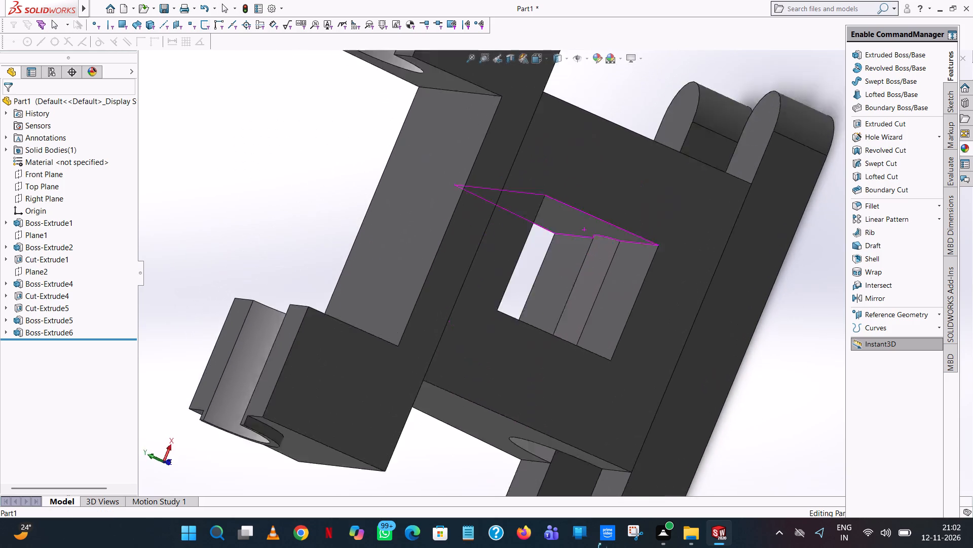
{"action": "middle_click_drag", "start_coordinate": [603, 547], "coordinate": [622, 518]}
{"action": "scroll", "coordinate": [693, 138], "scroll_direction": "up", "scroll_amount": 4}
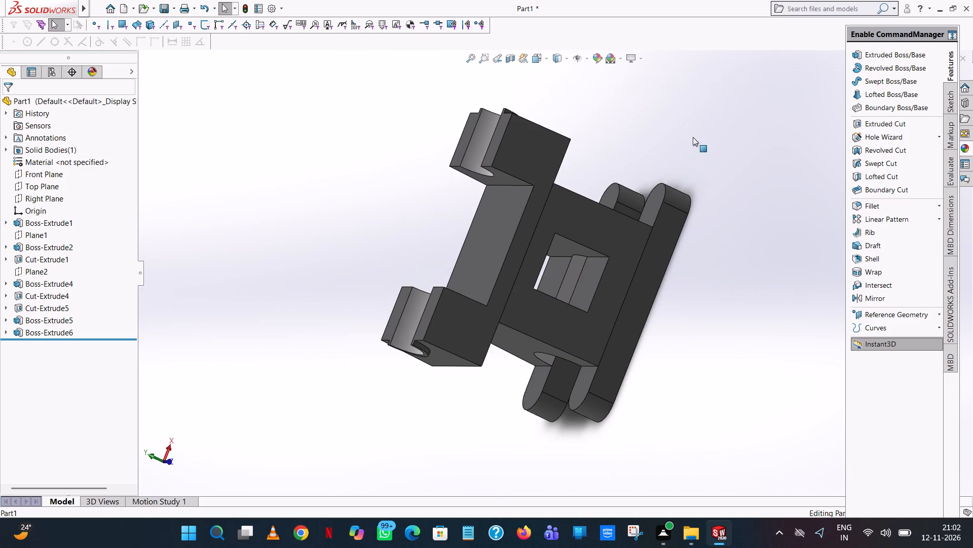
{"action": "middle_click_drag", "start_coordinate": [694, 136], "coordinate": [730, 21]}
{"action": "scroll", "coordinate": [727, 72], "scroll_direction": "up", "scroll_amount": 1}
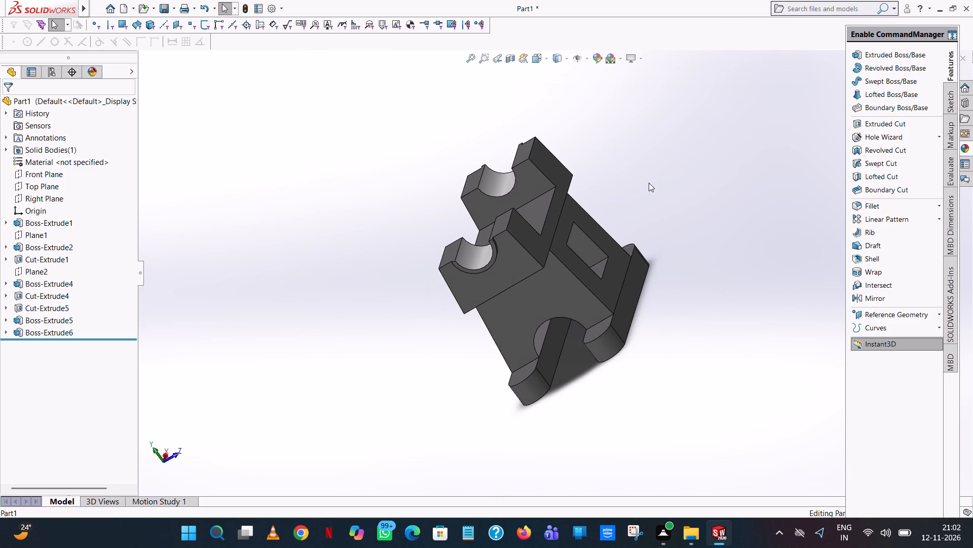
{"action": "middle_click_drag", "start_coordinate": [663, 216], "coordinate": [781, 219]}
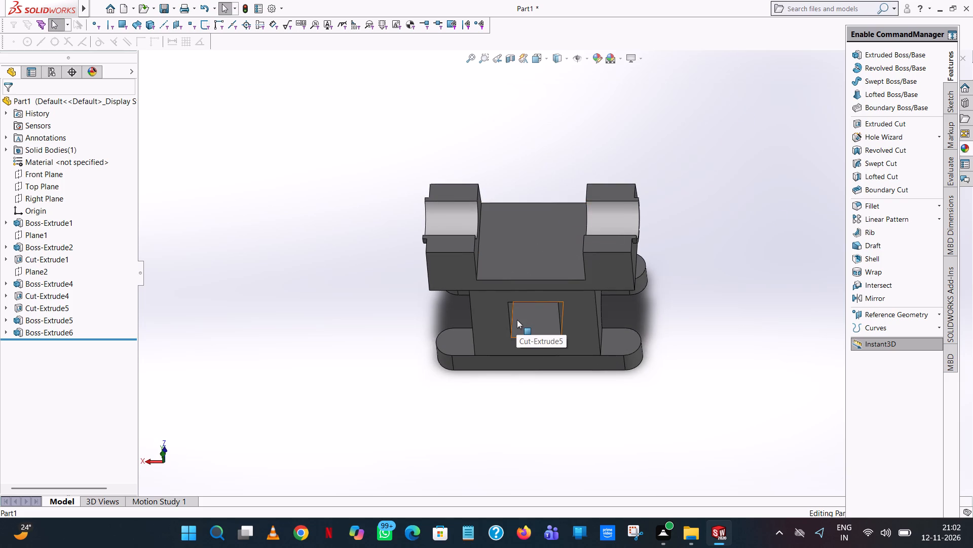
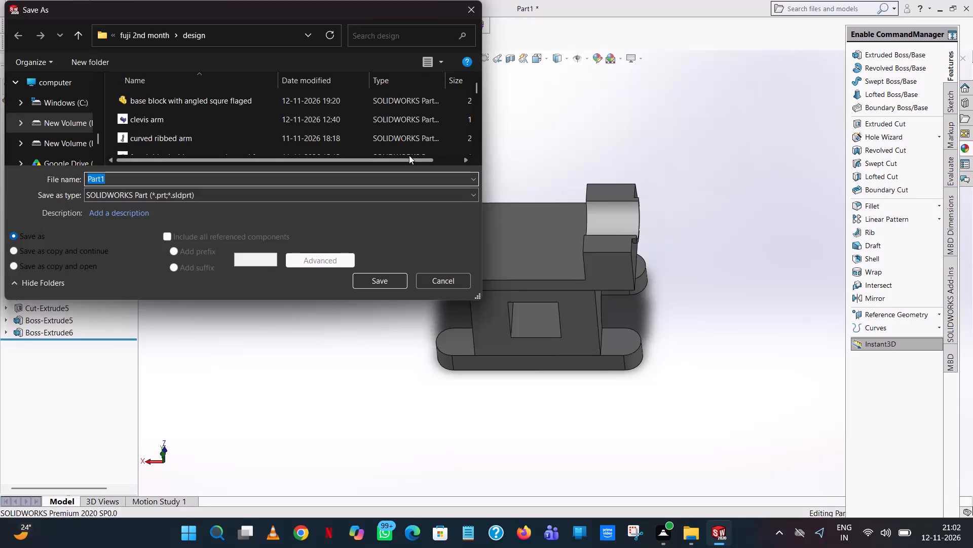
Save the part in the design folder under the name "saddle block".
{"action": "type", "text": "da"}
{"action": "key", "text": "d"}
{"action": "key", "text": "BackSpace"}
{"action": "key", "text": "BackSpace"}
{"action": "key", "text": "BackSpace"}
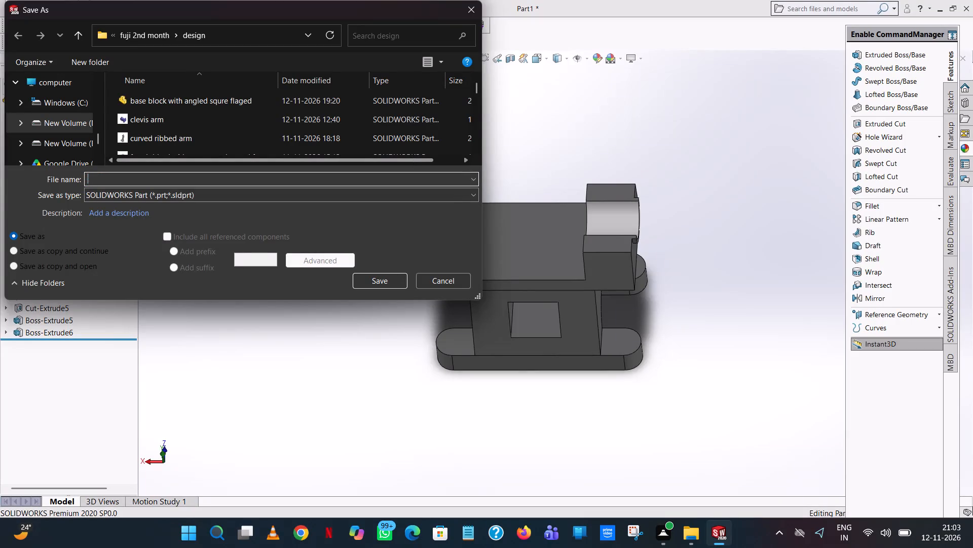
{"action": "type", "text": "saddle"}
{"action": "key", "text": "space"}
{"action": "type", "text": "block"}
{"action": "left_click", "coordinate": [390, 282]}
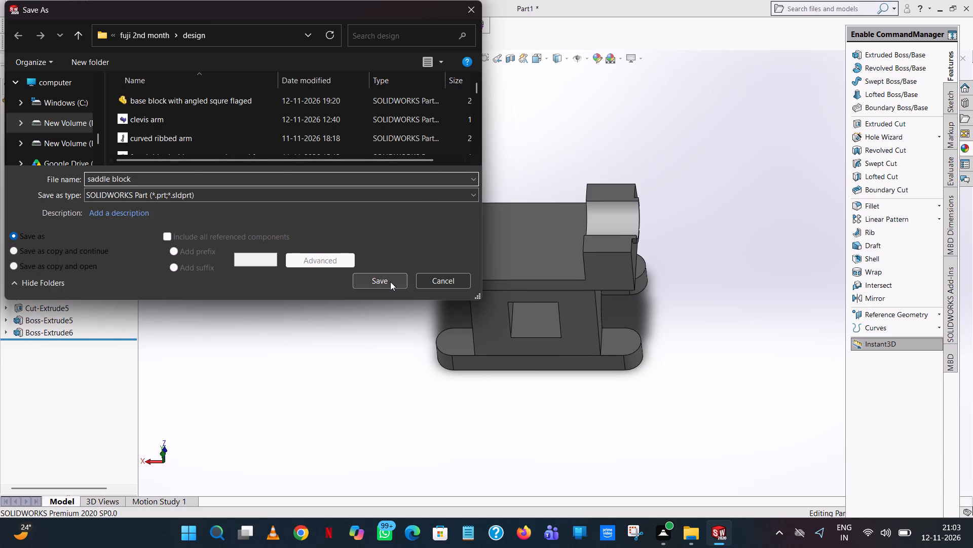
Save a PDF copy of the part as "saddle block" in the pdf folder of "fuji 2nd month".
{"action": "left_click", "coordinate": [173, 9]}
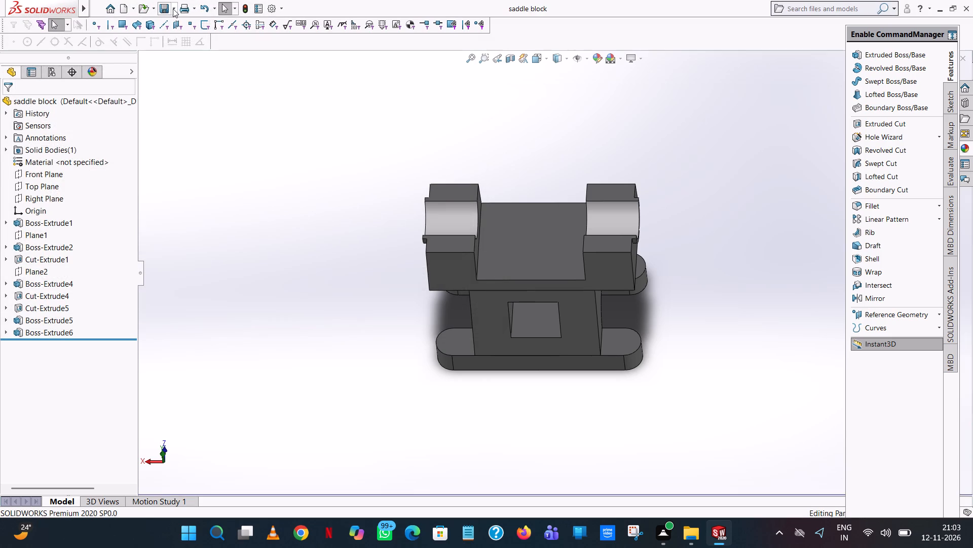
{"action": "left_click", "coordinate": [174, 30]}
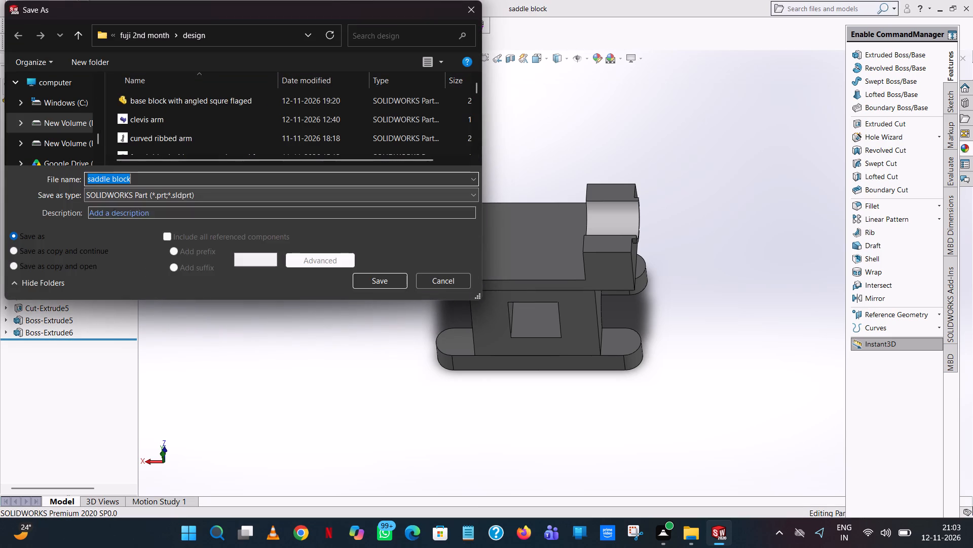
{"action": "left_click", "coordinate": [128, 192]}
{"action": "left_click", "coordinate": [81, 35]}
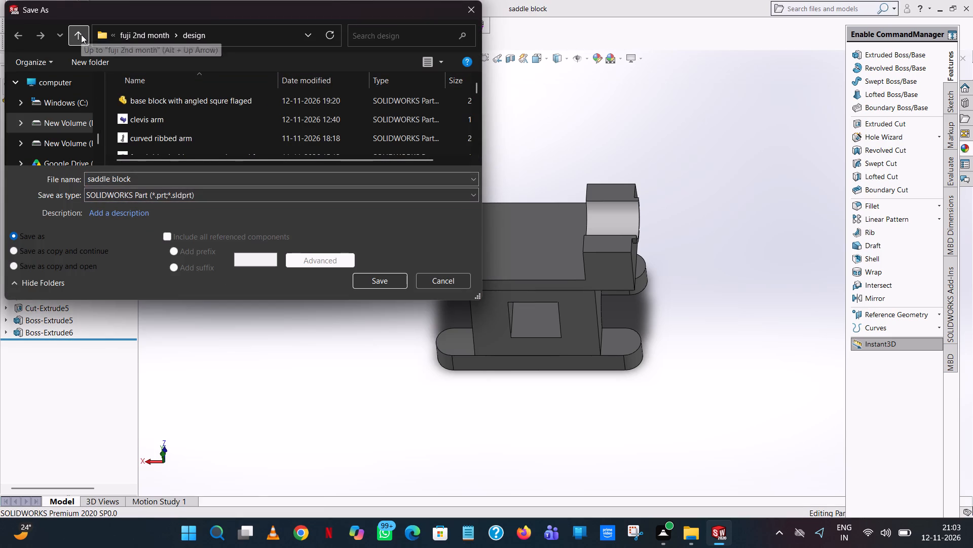
{"action": "left_click", "coordinate": [81, 35]}
{"action": "double_click", "coordinate": [149, 139]}
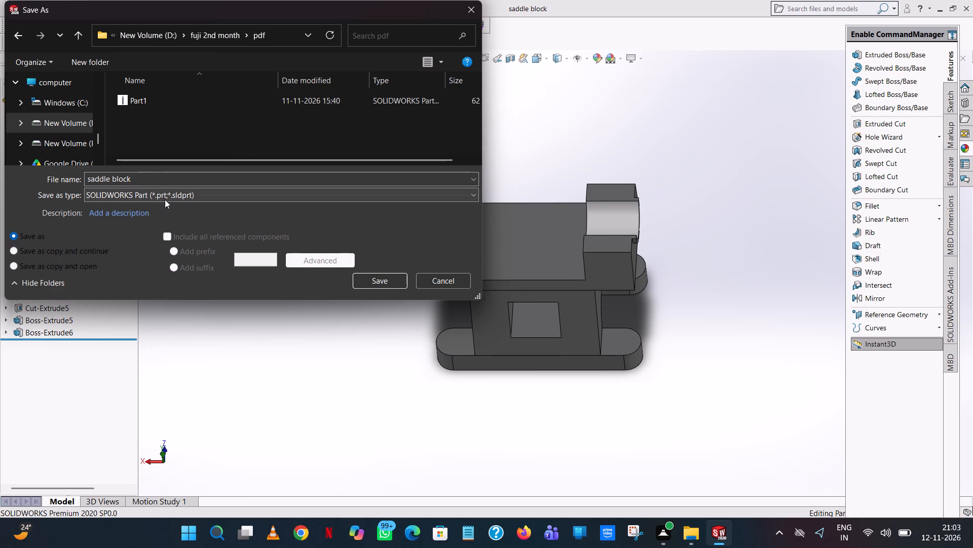
{"action": "left_click", "coordinate": [165, 199]}
{"action": "left_click", "coordinate": [163, 279]}
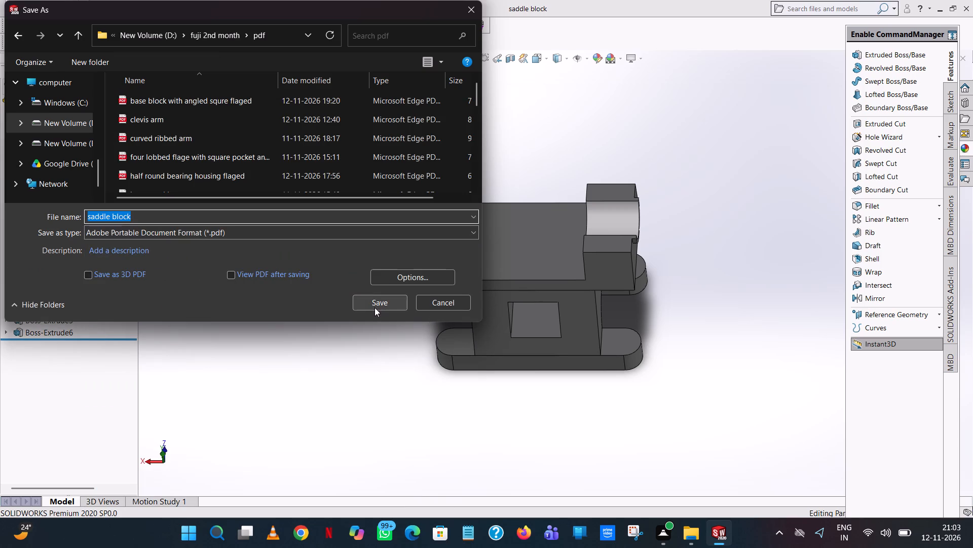
{"action": "left_click", "coordinate": [375, 307]}
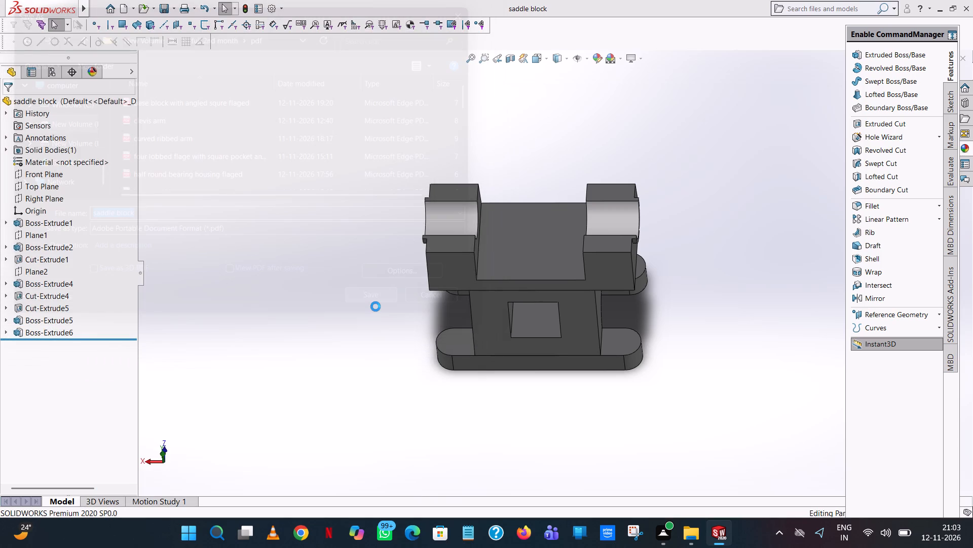